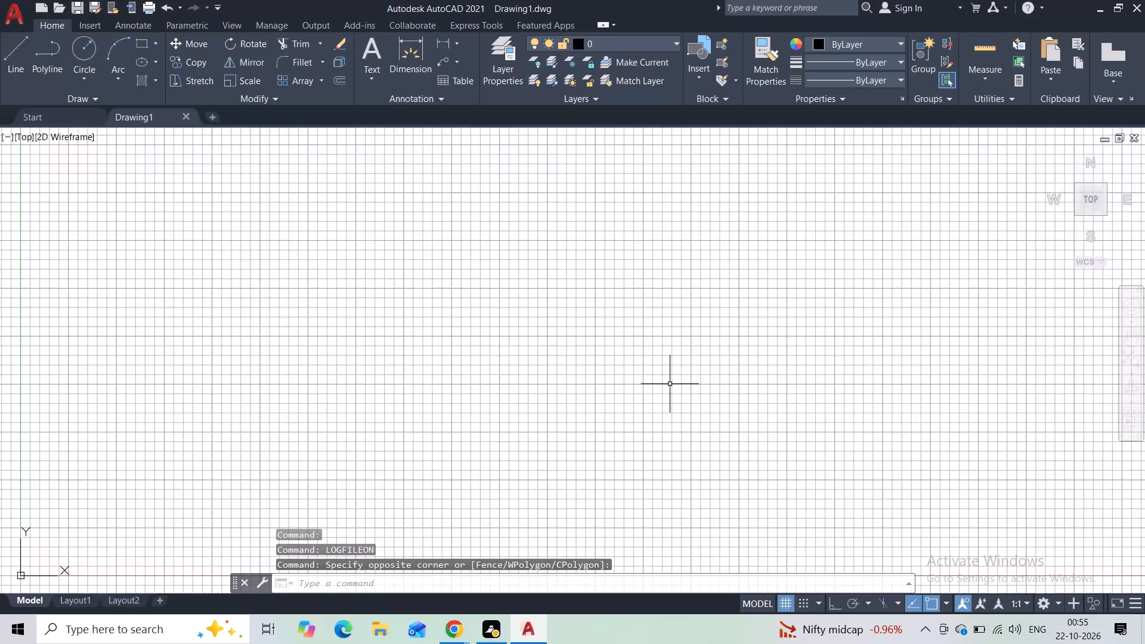
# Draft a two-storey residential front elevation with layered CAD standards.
# Set the model space limits to a lower corner of 0,0 and an upper corner of 297,210, and display the full limits.
pyautogui.write('li')
pyautogui.click(706, 439)
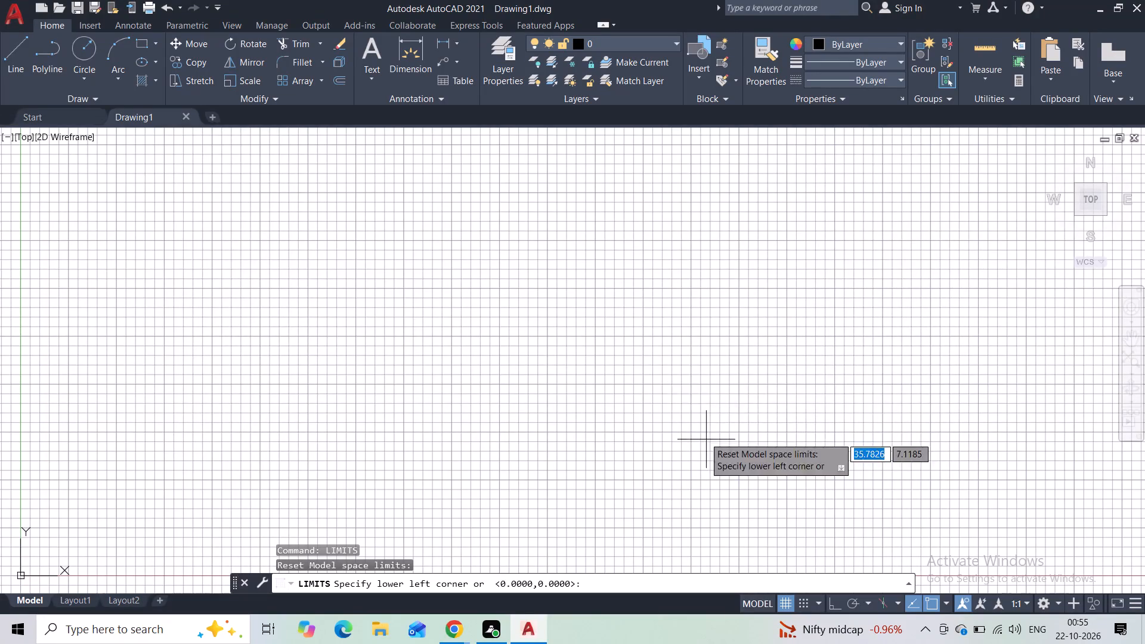
pyautogui.press('0')
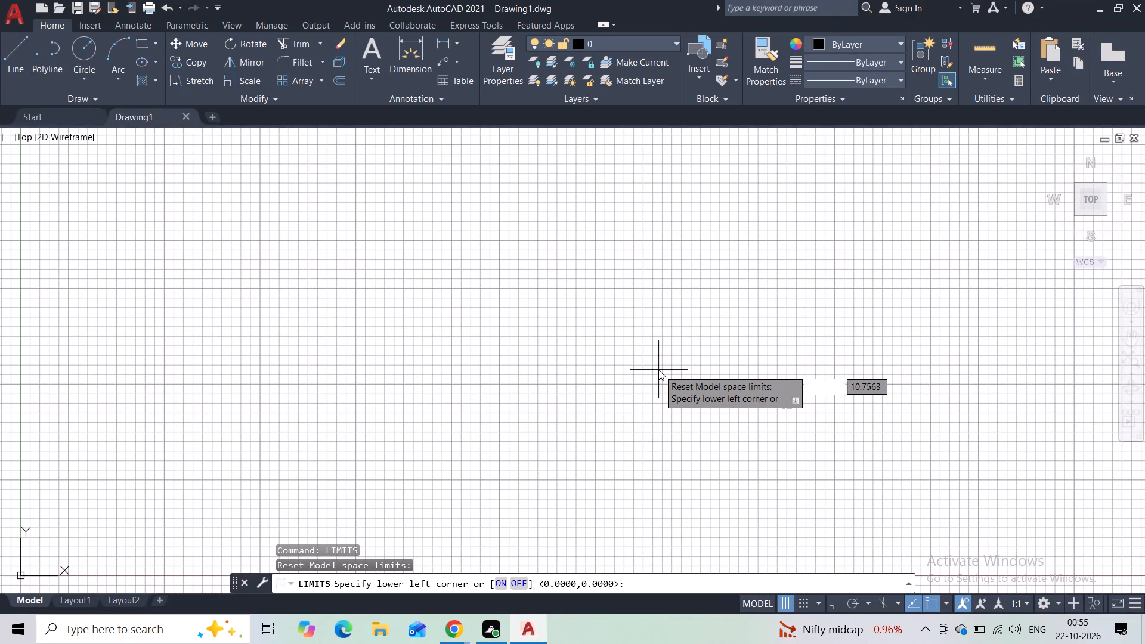
pyautogui.press(',')
pyautogui.press('0')
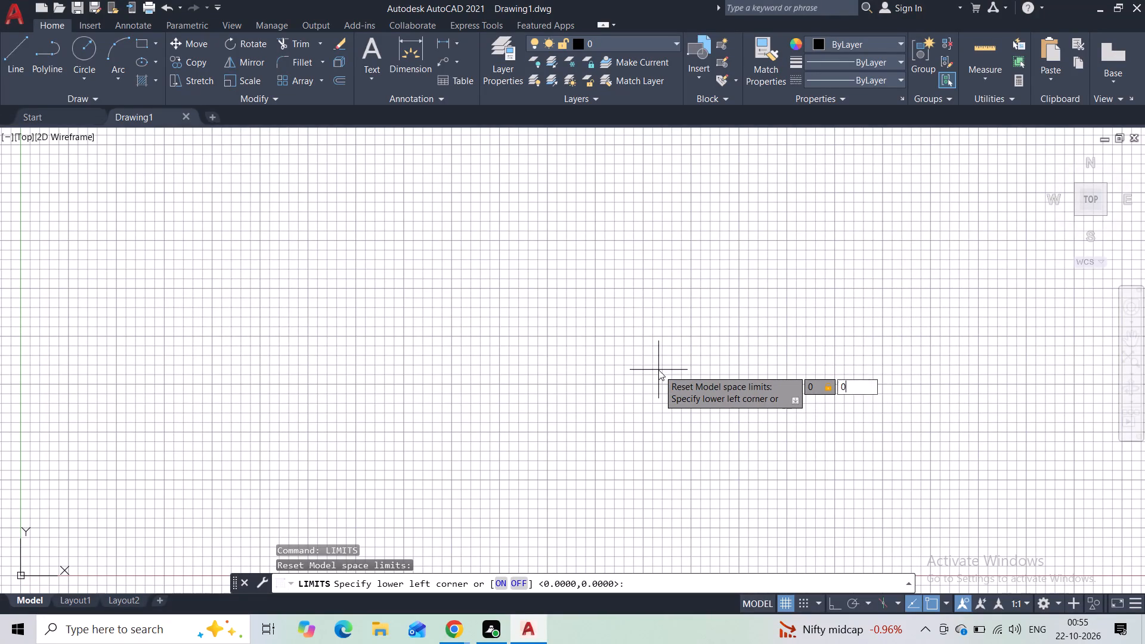
pyautogui.press('Return')
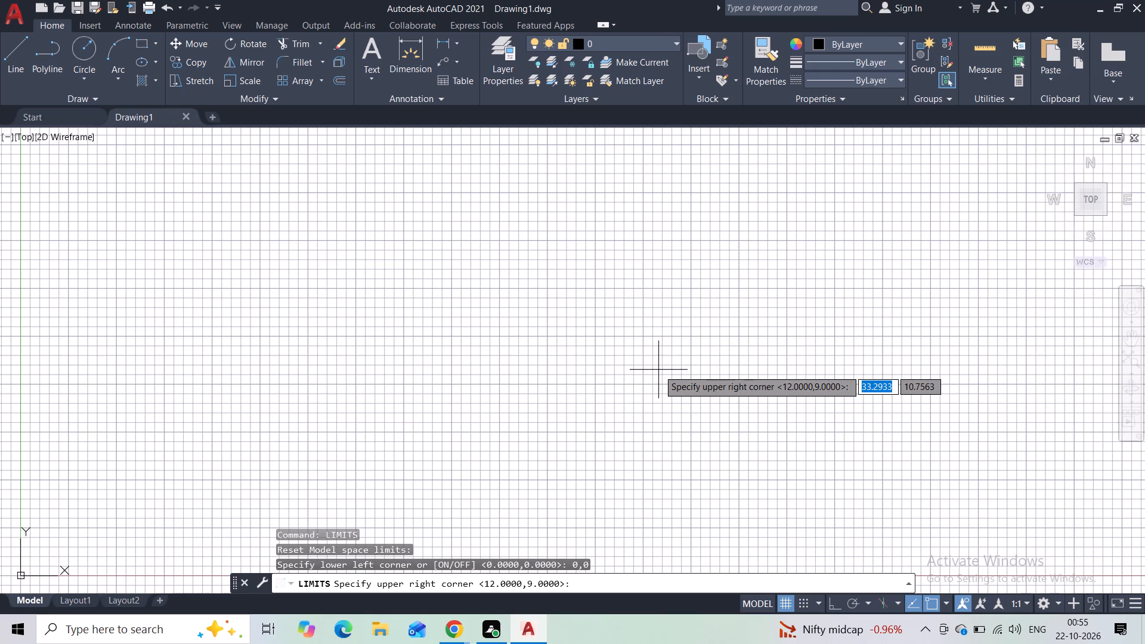
pyautogui.write('297')
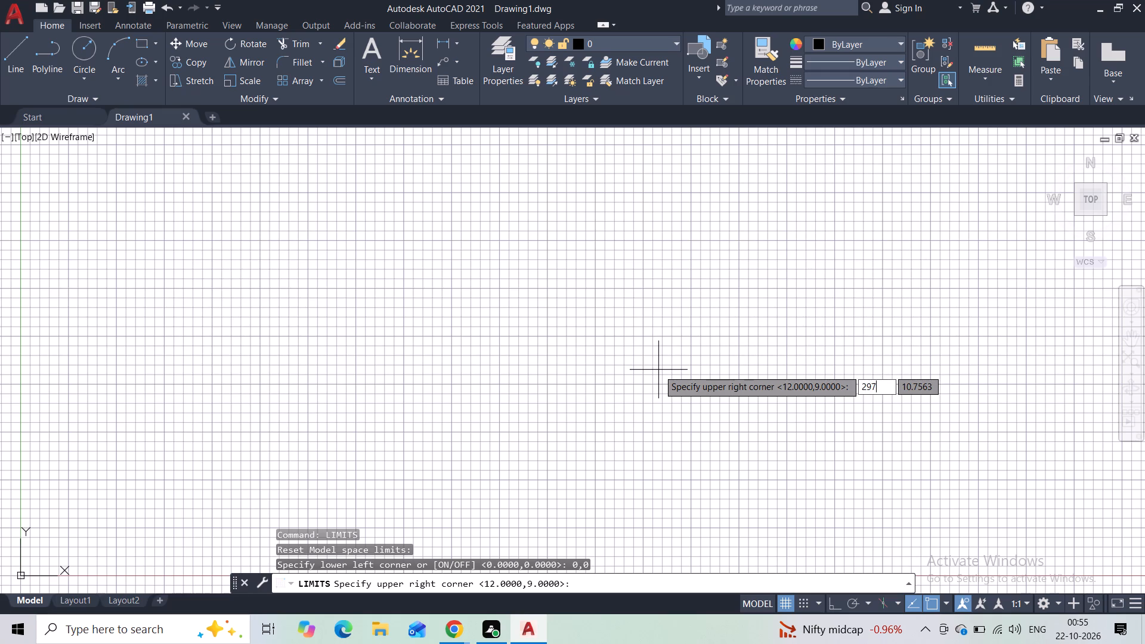
pyautogui.write(',210')
pyautogui.press('Return')
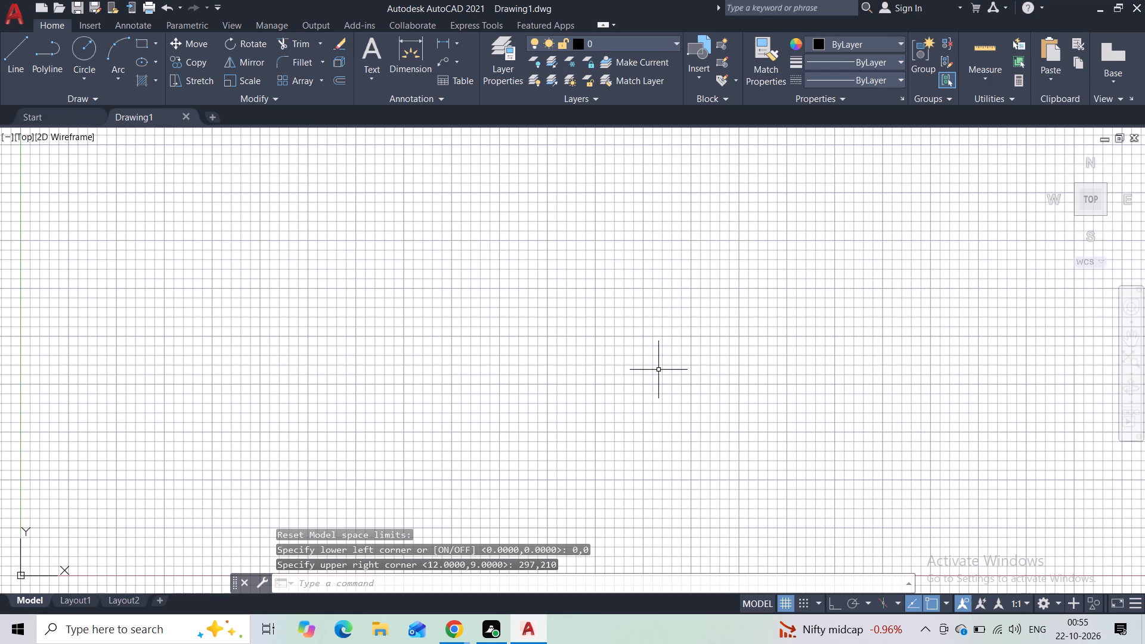
pyautogui.press('z')
pyautogui.press('Return')
pyautogui.press('a')
pyautogui.press('Return')
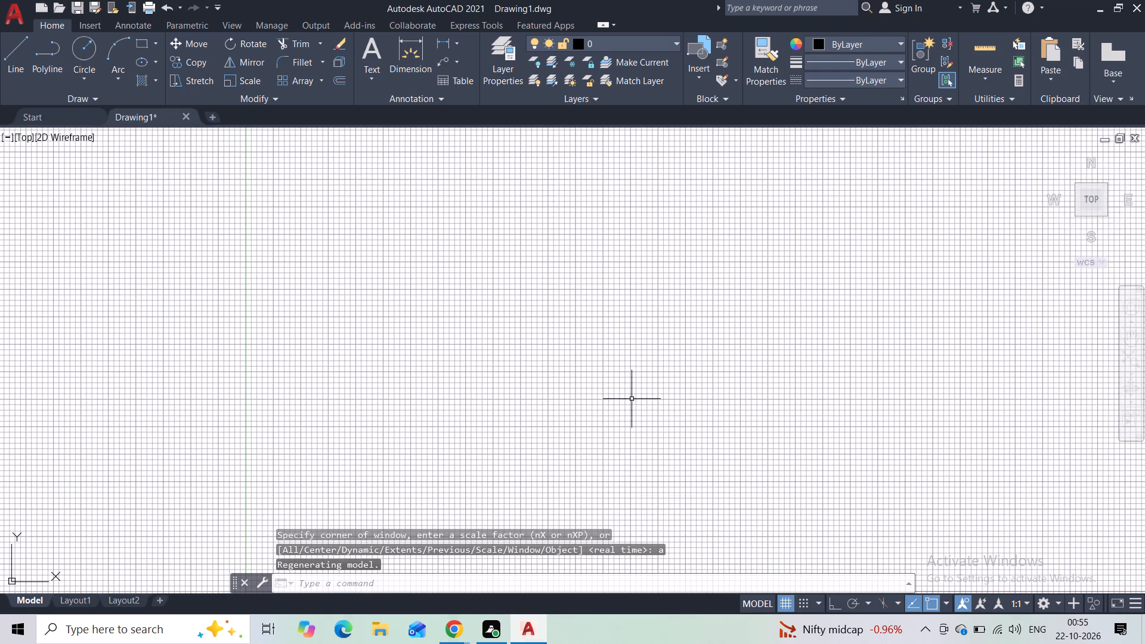
# Turn off the drawing grid display.
pyautogui.click(787, 602)
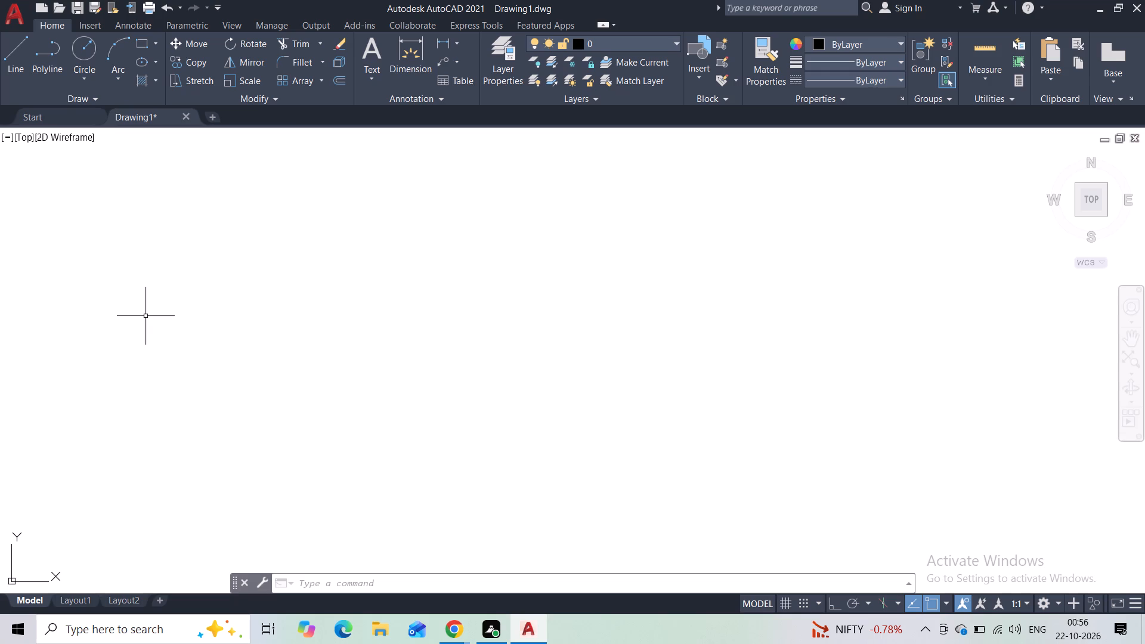
# Set the drawing units' length type to Architectural.
pyautogui.press('u')
pyautogui.press('n')
pyautogui.click(465, 355)
pyautogui.click(461, 206)
pyautogui.click(463, 227)
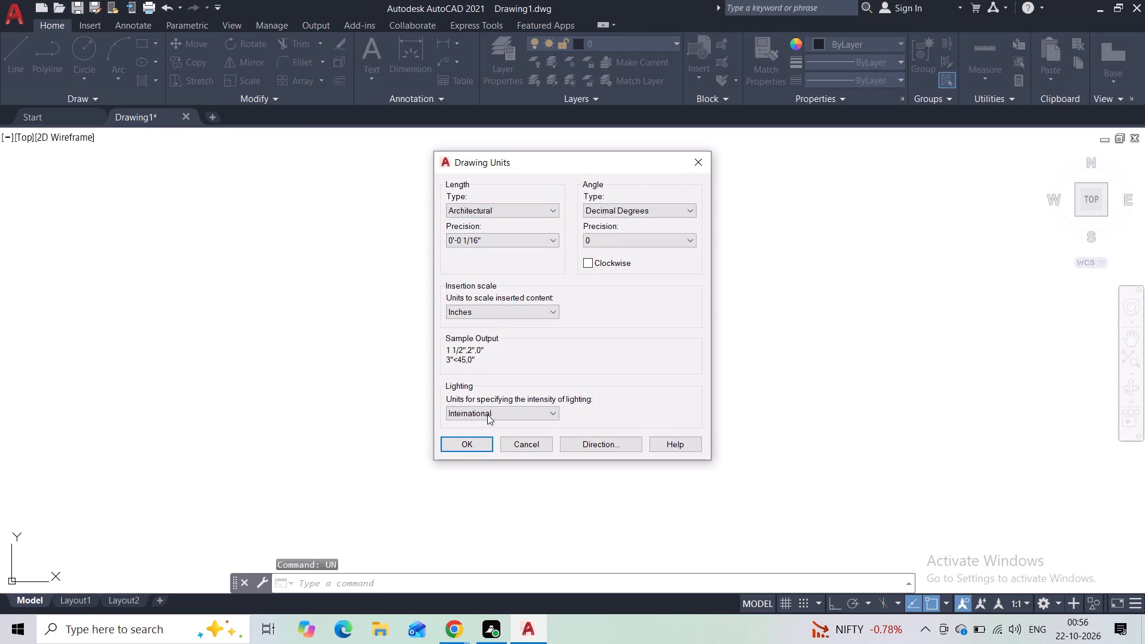
pyautogui.click(479, 441)
# Modify the Standard dimension style so its primary linear unit format is Architectural.
pyautogui.write('di')
pyautogui.click(514, 448)
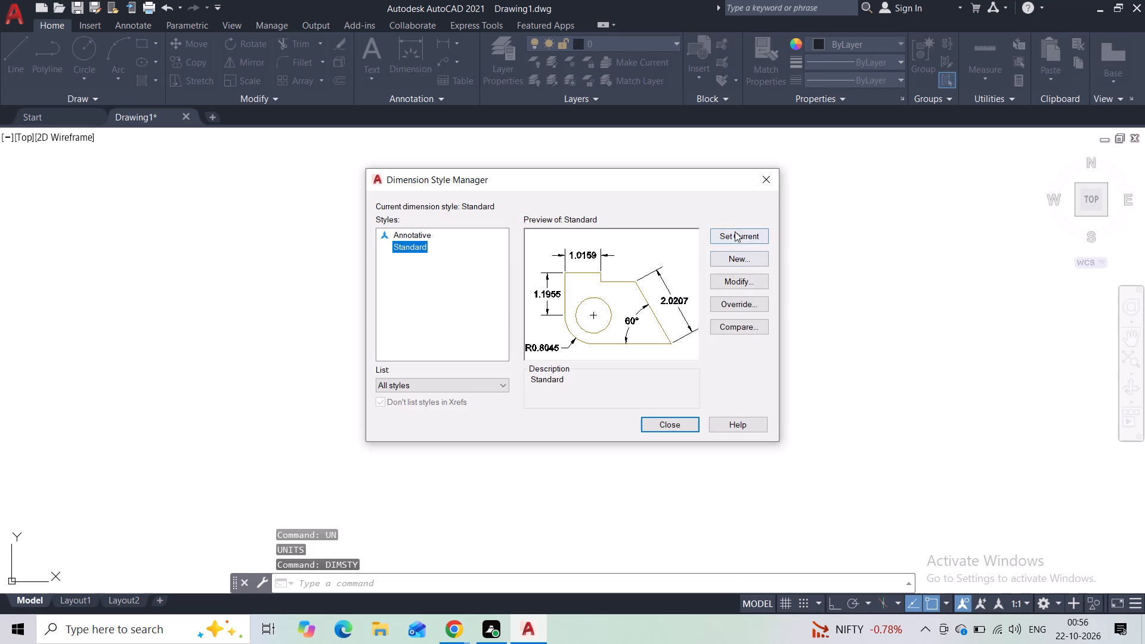
pyautogui.click(731, 277)
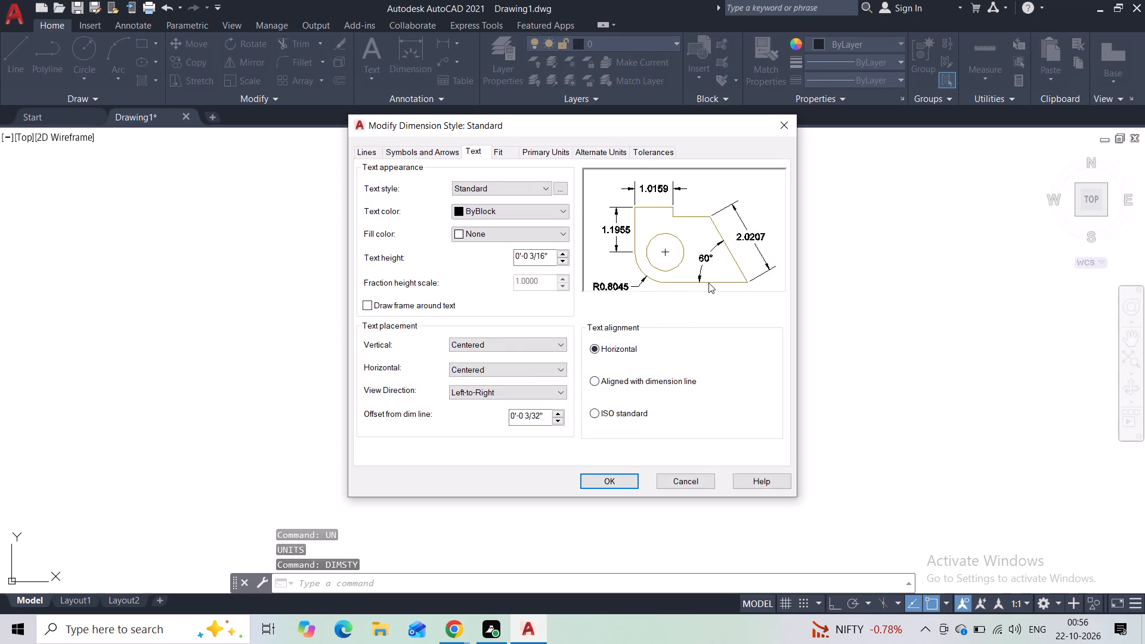
pyautogui.click(542, 151)
pyautogui.click(530, 180)
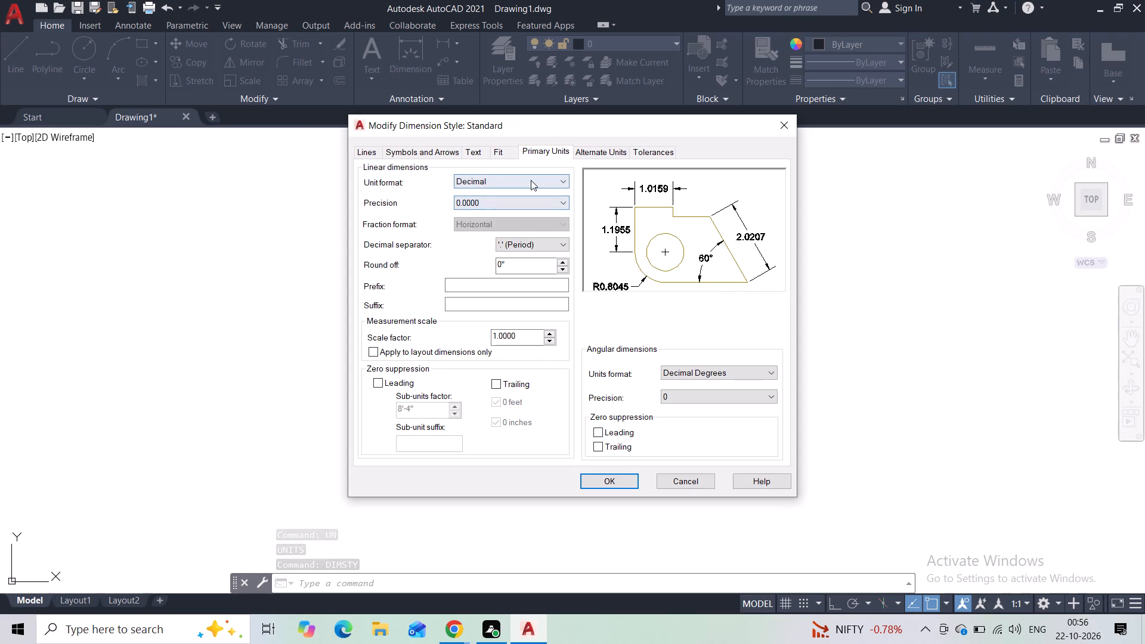
pyautogui.click(493, 222)
# Set the Standard dimension style's text height to 0'-0 3/4", save it and make the style current.
pyautogui.click(478, 150)
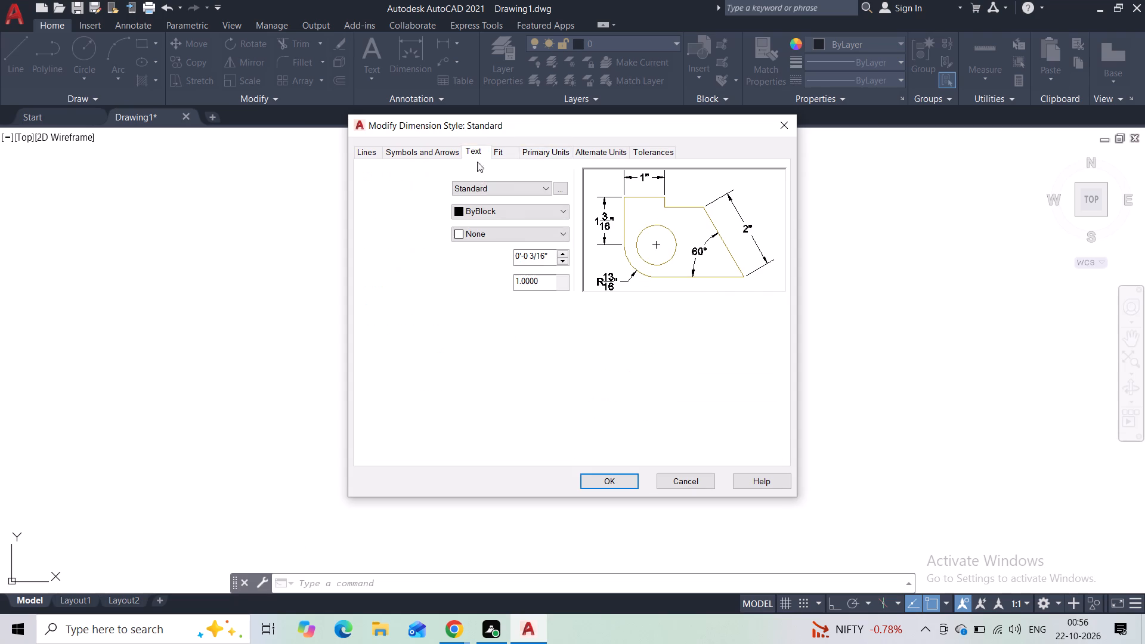
pyautogui.click(560, 253)
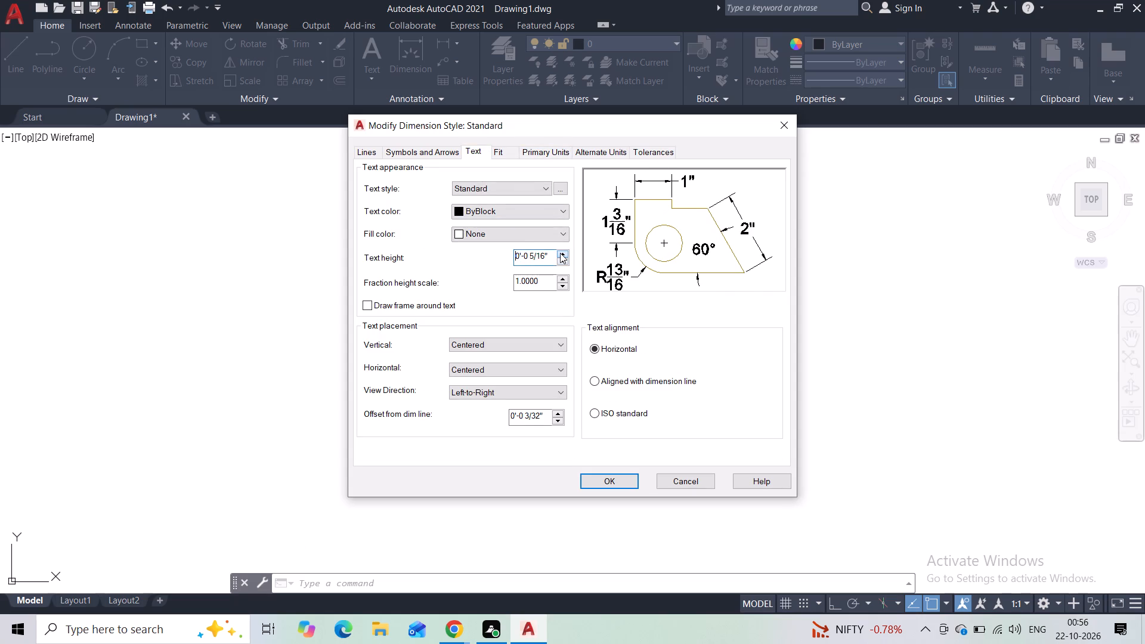
pyautogui.click(628, 487)
pyautogui.click(734, 238)
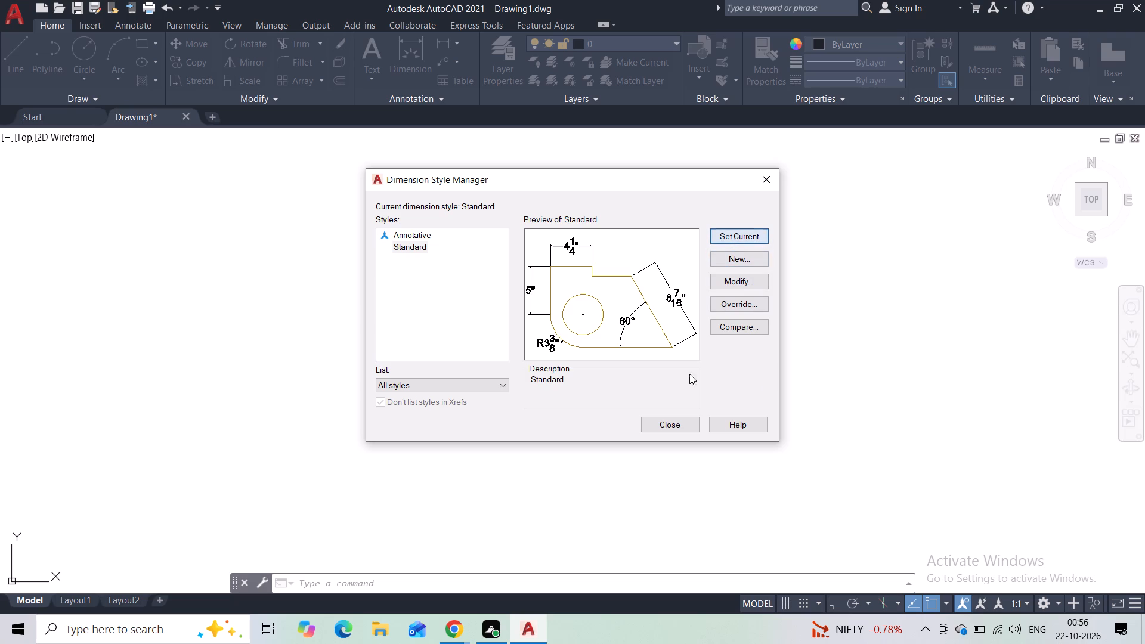
pyautogui.click(669, 445)
pyautogui.click(668, 434)
pyautogui.click(669, 414)
pyautogui.click(669, 422)
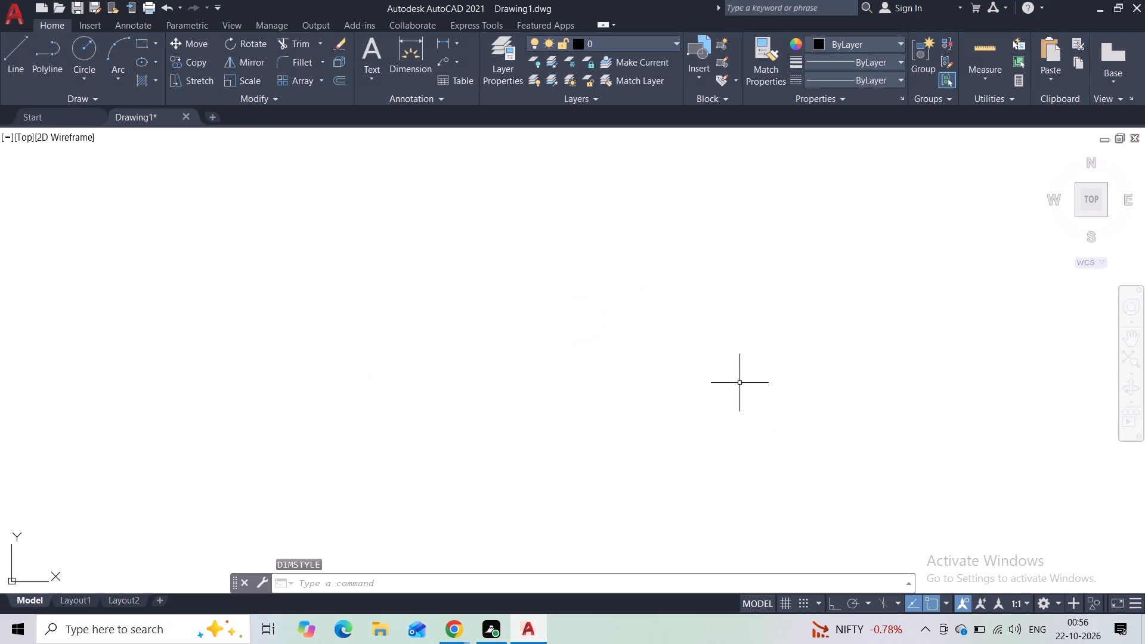
# With Ortho on, draw a horizontal base line about 25'-9" long.
pyautogui.click(16, 40)
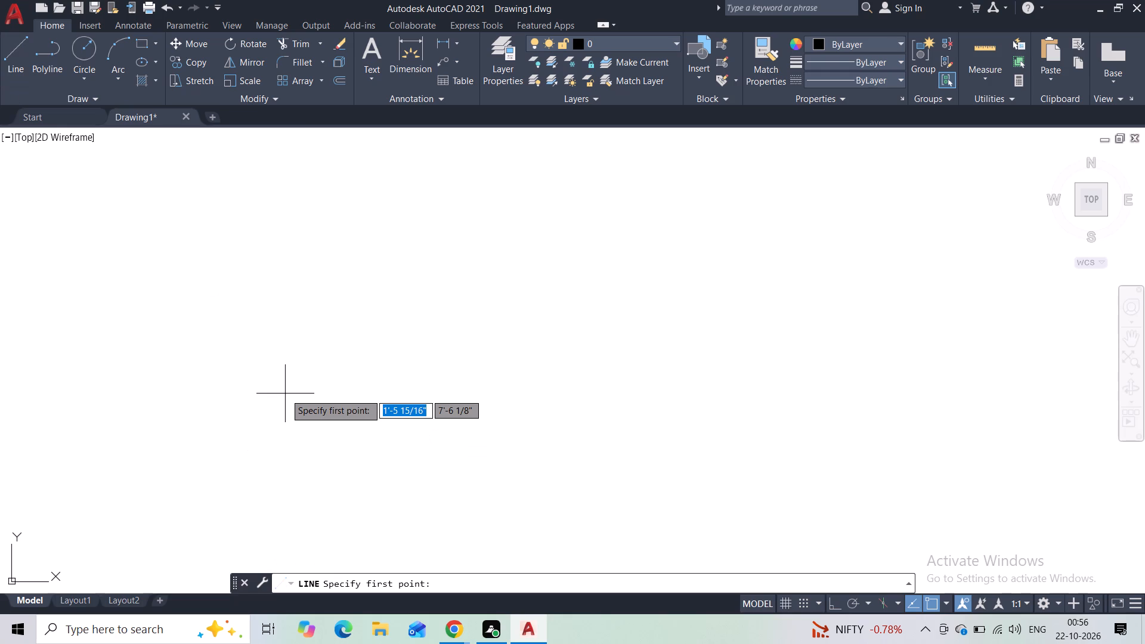
pyautogui.press('F8')
pyautogui.click(439, 393)
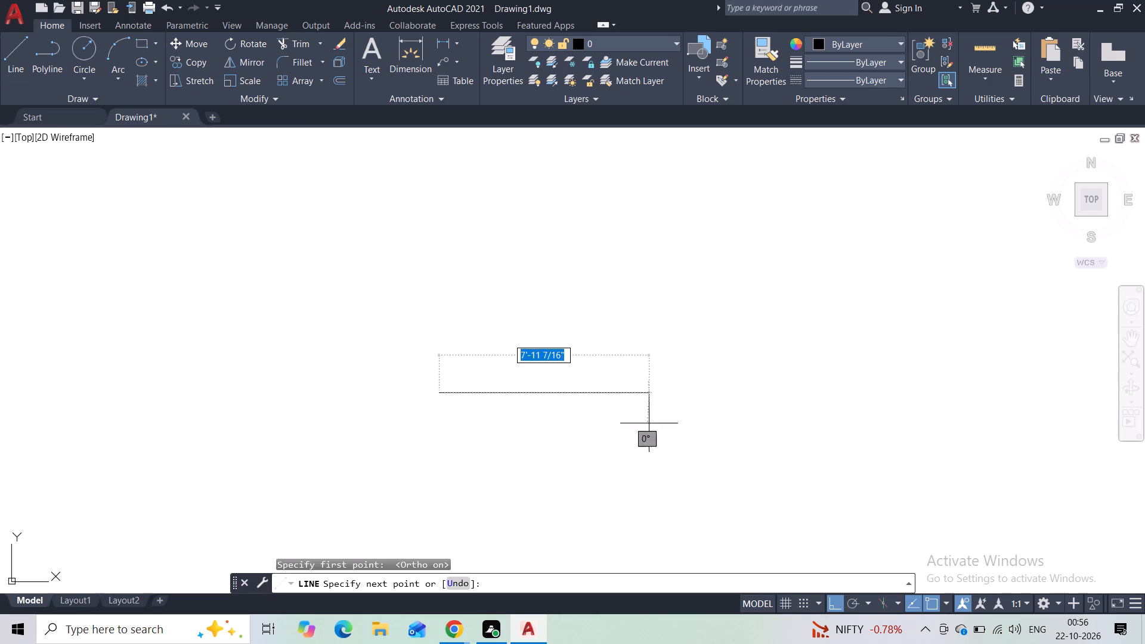
pyautogui.scroll(-1, 908, 379)
pyautogui.moveTo(908, 379); pyautogui.dragTo(747, 414, button='middle')
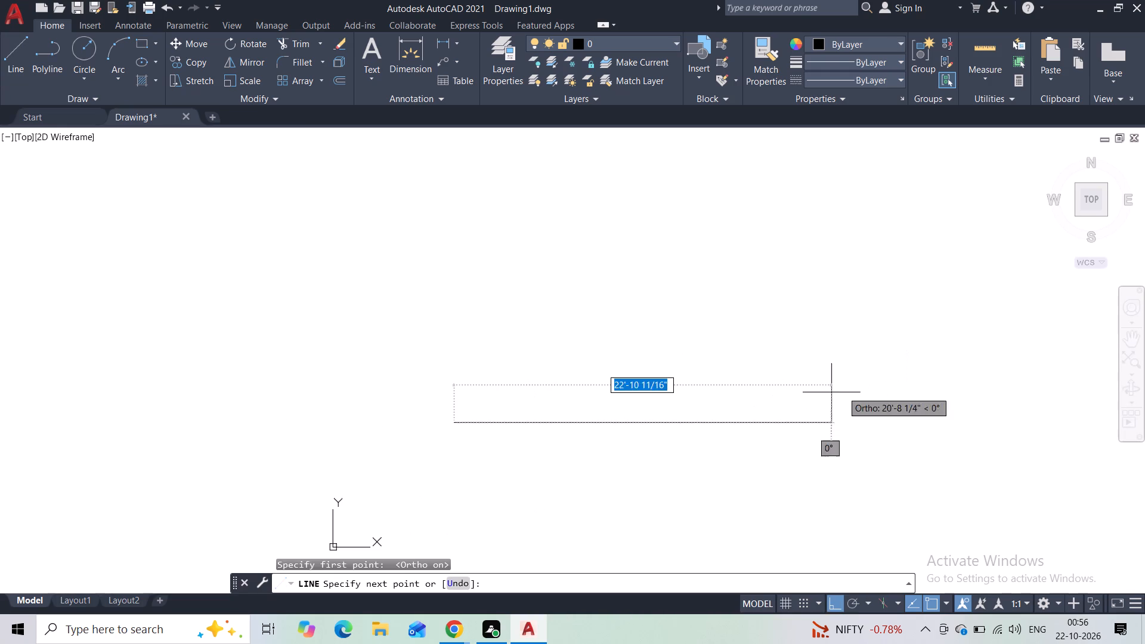
pyautogui.click(878, 388)
pyautogui.press('Escape')
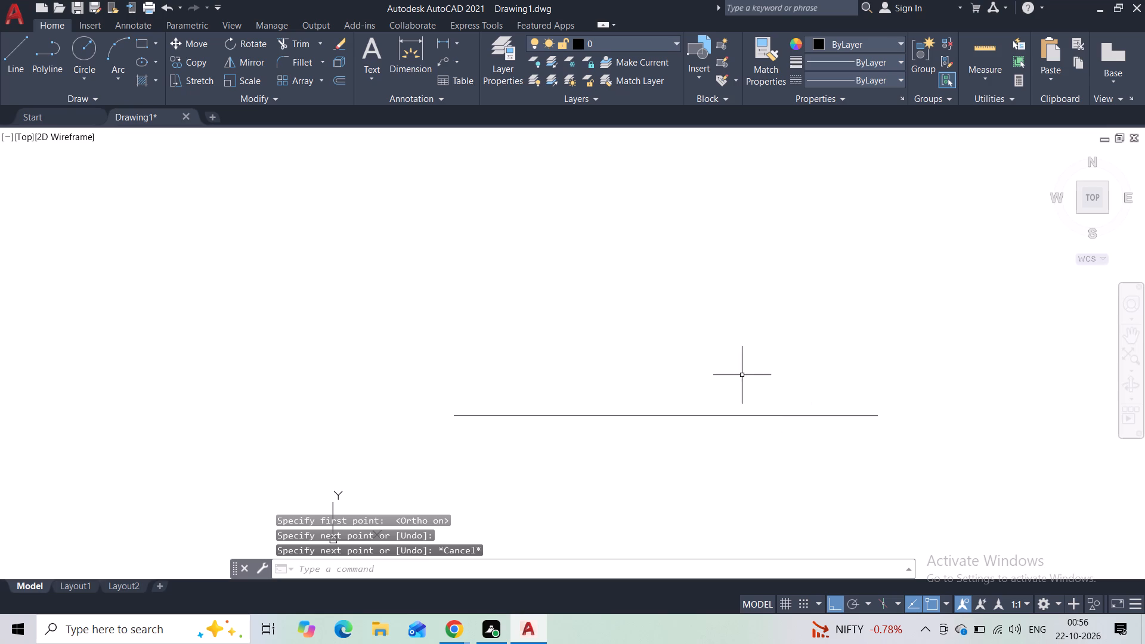
# Draw a 2' vertical line upward from the left end of the base line.
pyautogui.click(4, 57)
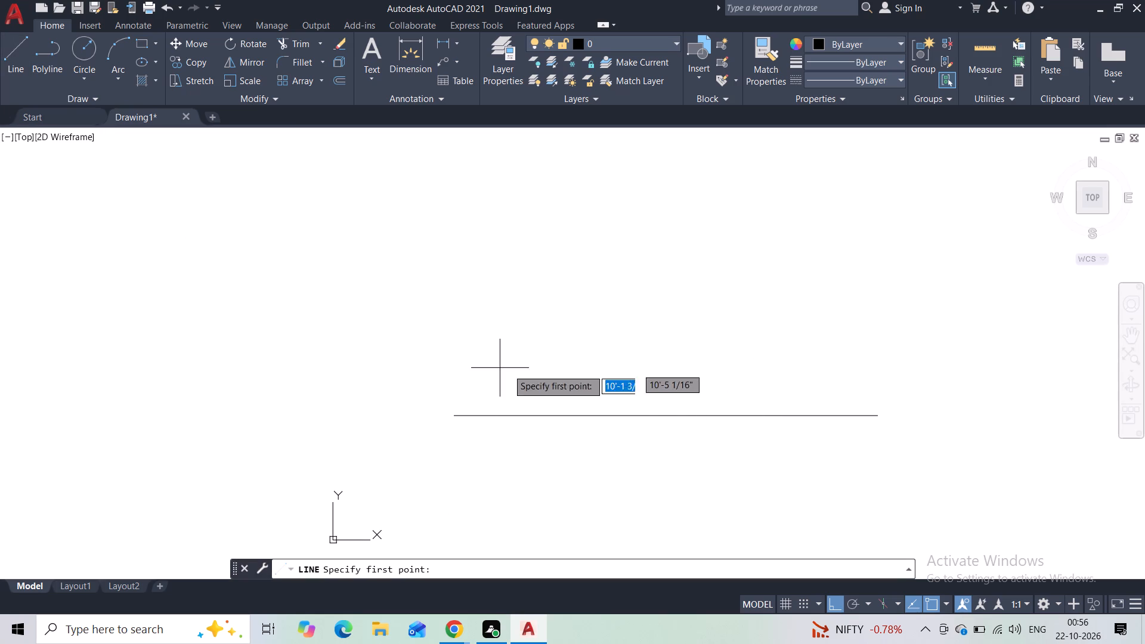
pyautogui.click(454, 411)
pyautogui.write("2'")
pyautogui.press('Return')
pyautogui.scroll(1, 634, 357)
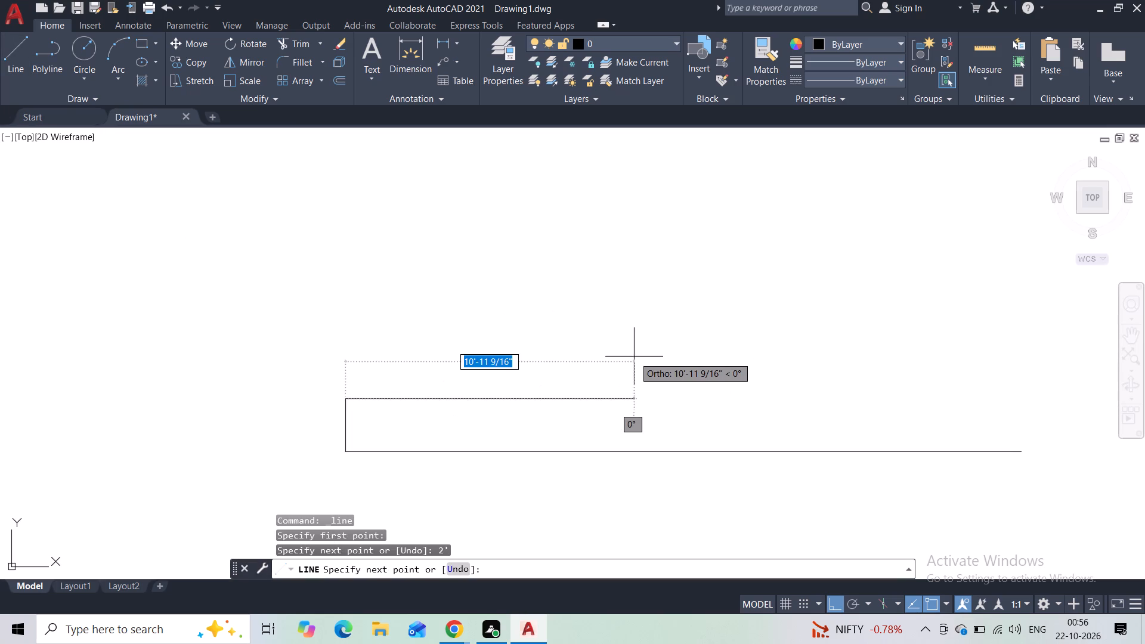
pyautogui.moveTo(632, 357); pyautogui.dragTo(503, 319, button='middle')
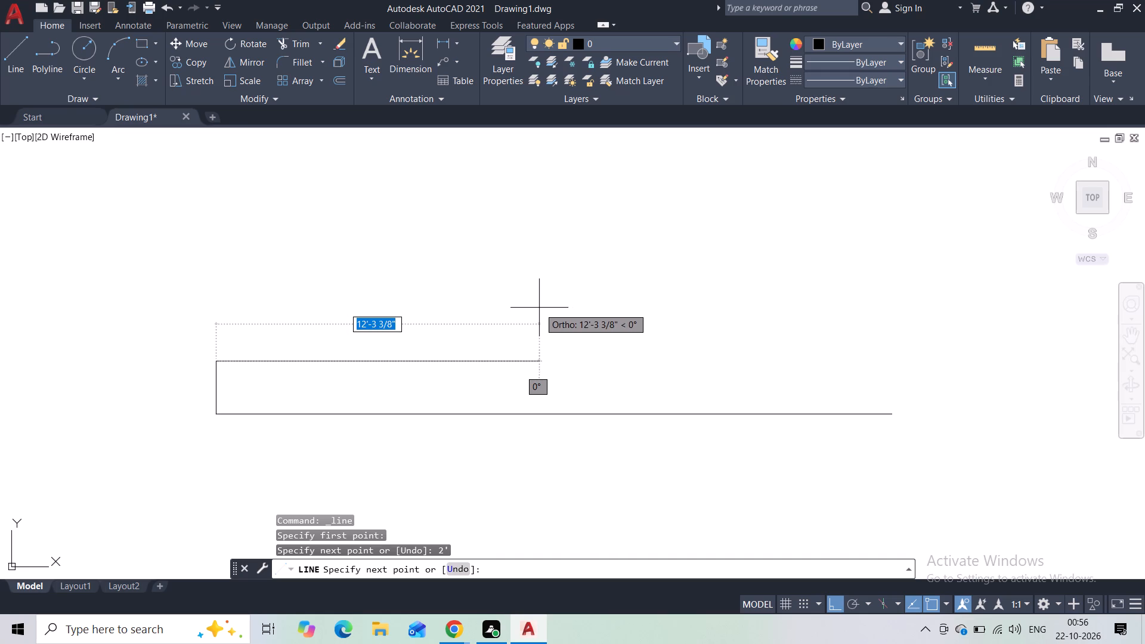
pyautogui.press('Escape')
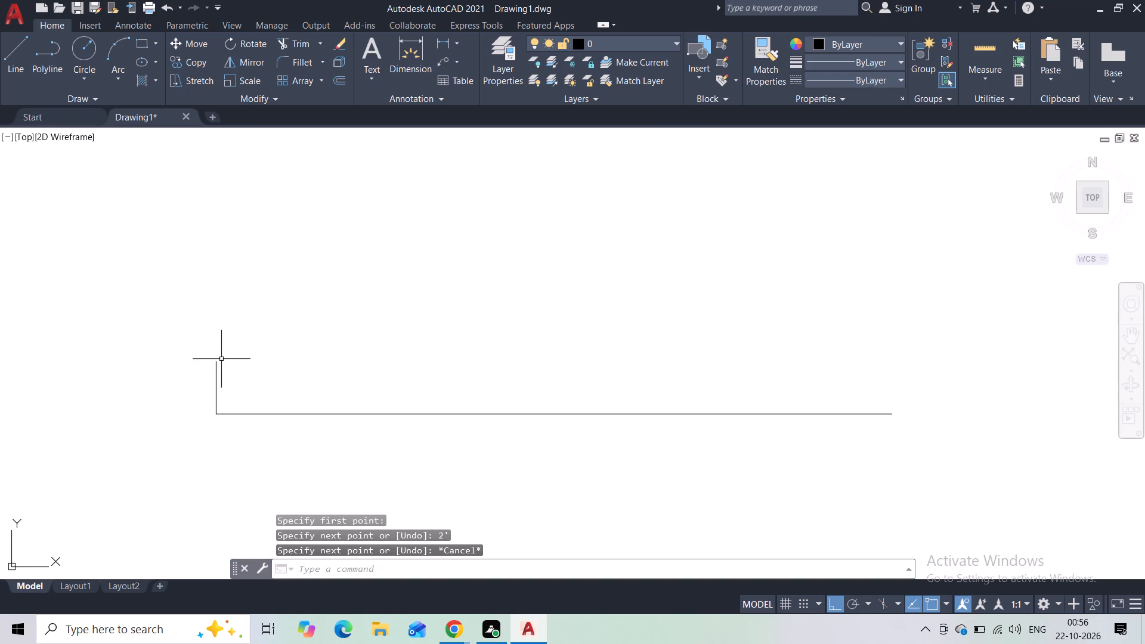
# Draw a 1' vertical line upward from the top end of the 2' line.
pyautogui.scroll(2, 218, 360)
pyautogui.press('space')
pyautogui.click(209, 365)
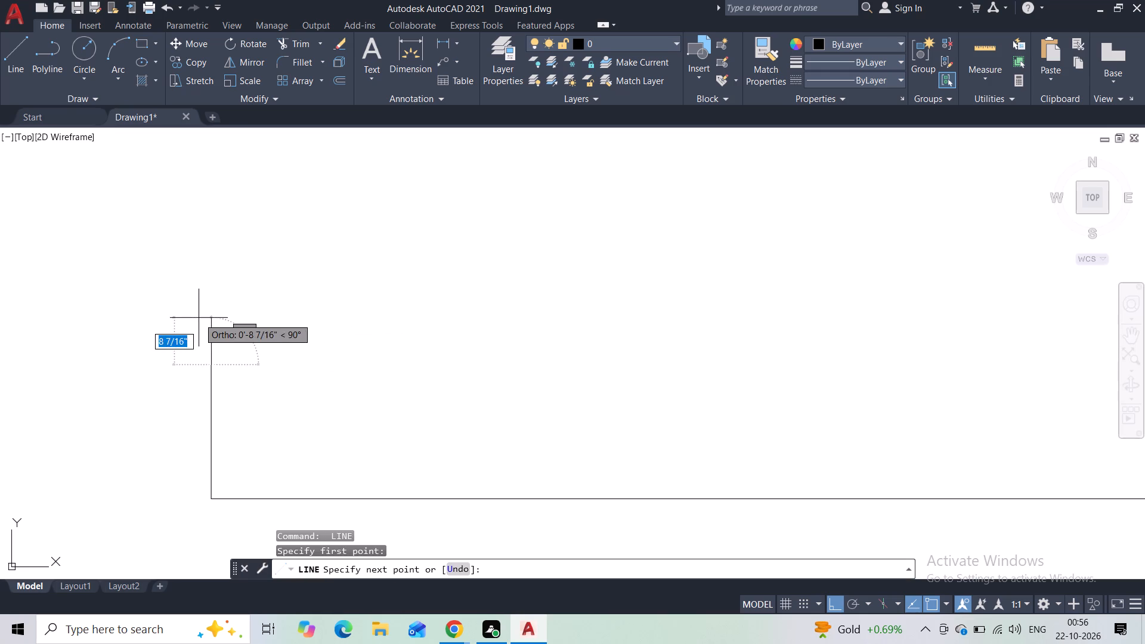
pyautogui.write("1'")
pyautogui.press('Return')
# Complete the rectangle with a top line about 25'-9" long and a vertical line down to the base line's right end.
pyautogui.scroll(-2, 460, 344)
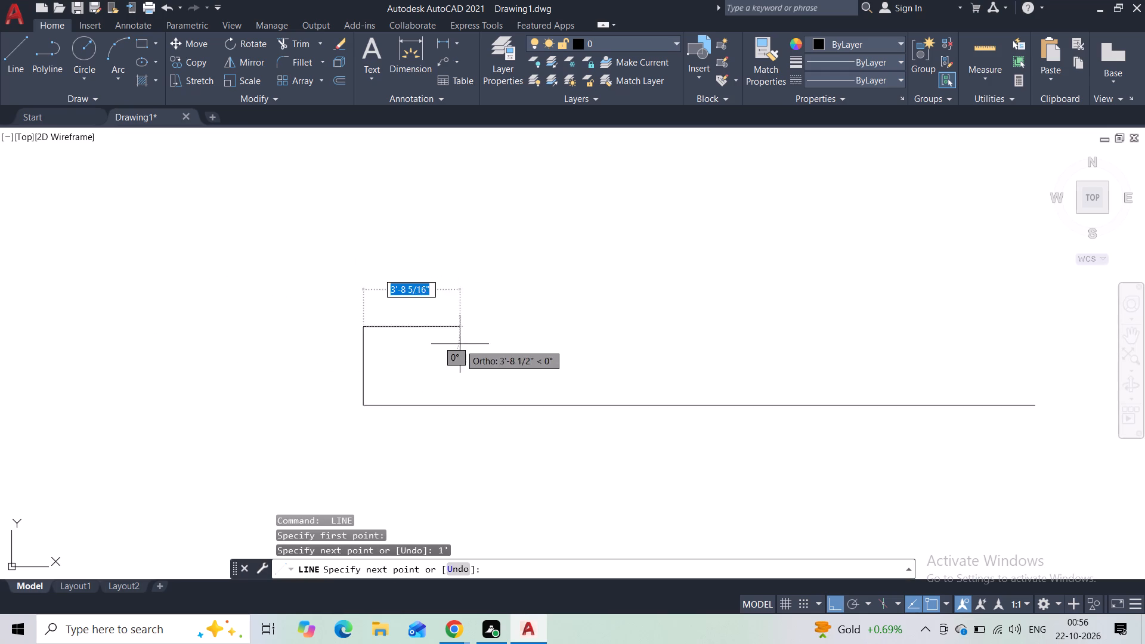
pyautogui.moveTo(609, 360); pyautogui.dragTo(341, 369, button='middle')
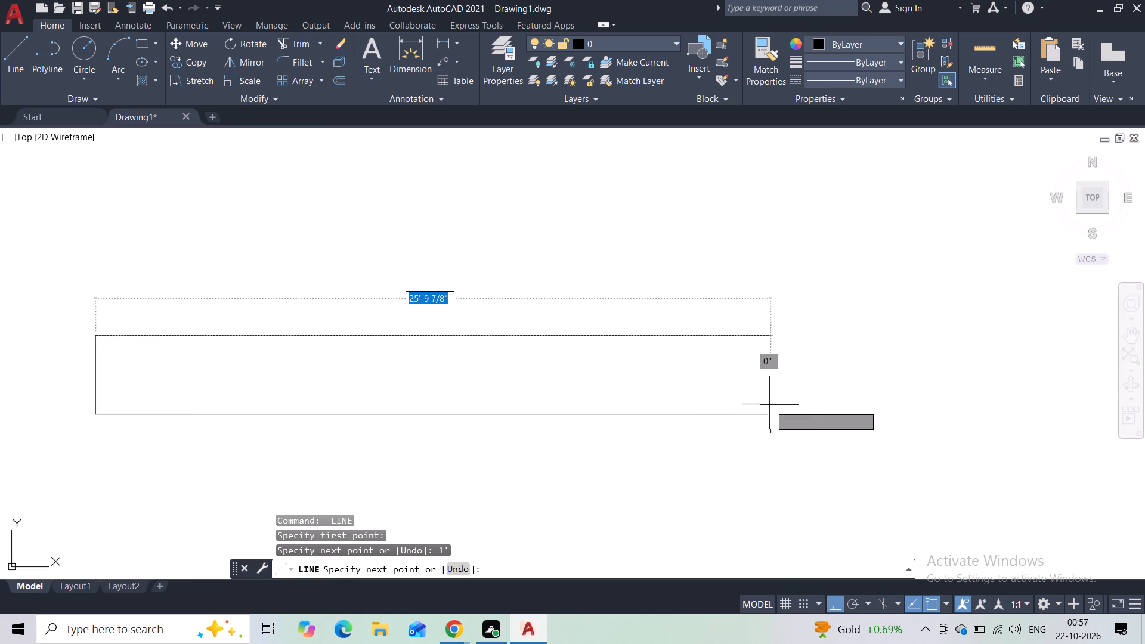
pyautogui.scroll(-2, 768, 406)
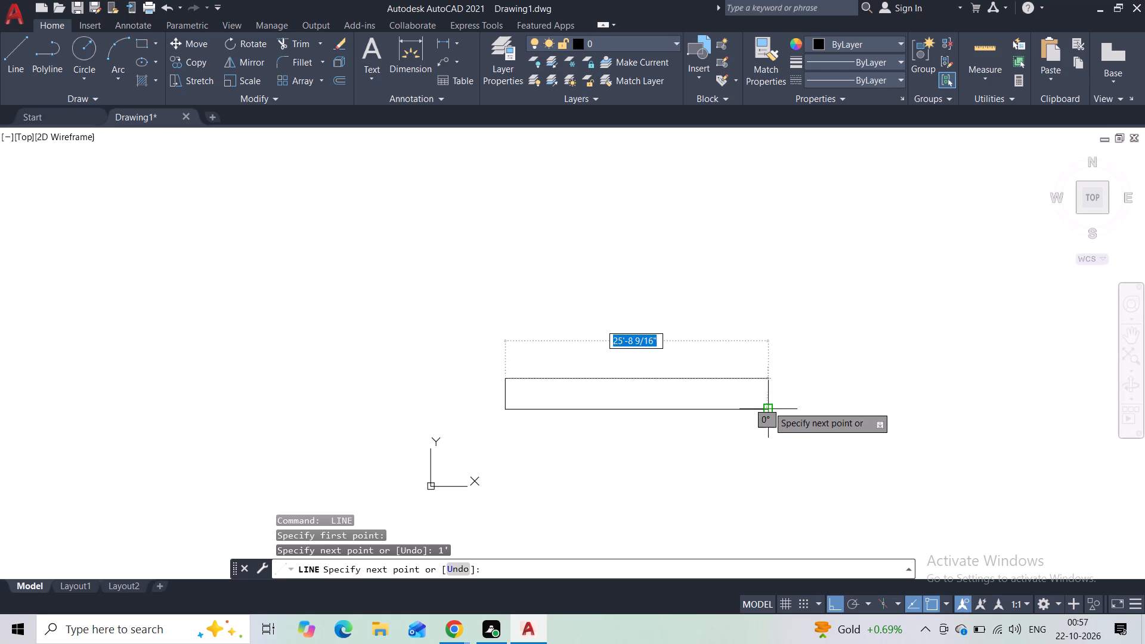
pyautogui.scroll(3, 761, 404)
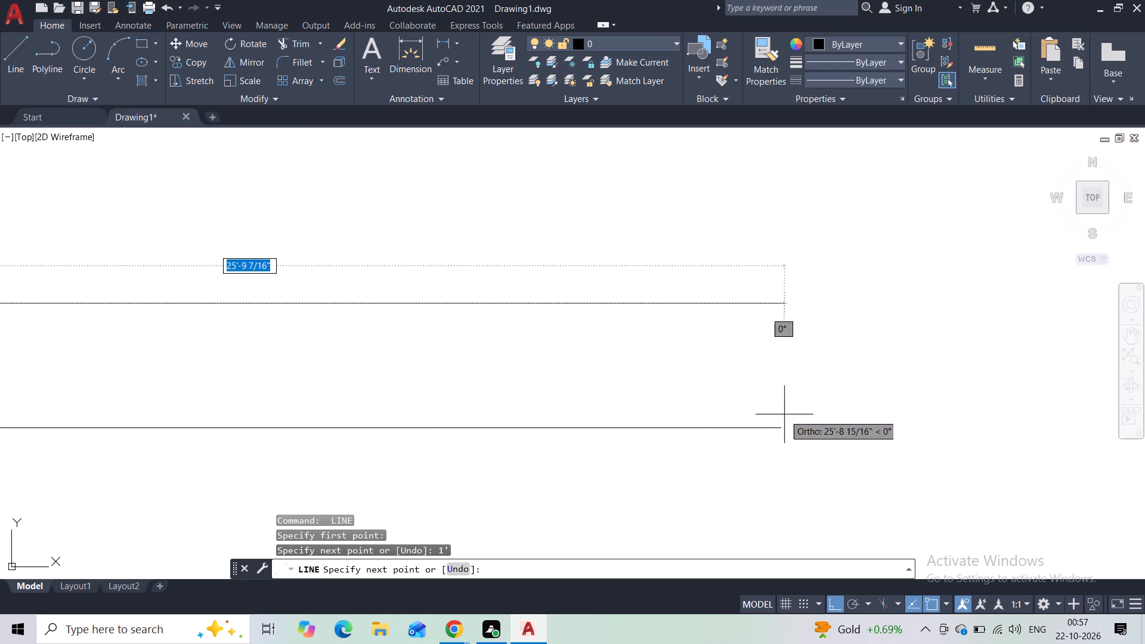
pyautogui.click(783, 308)
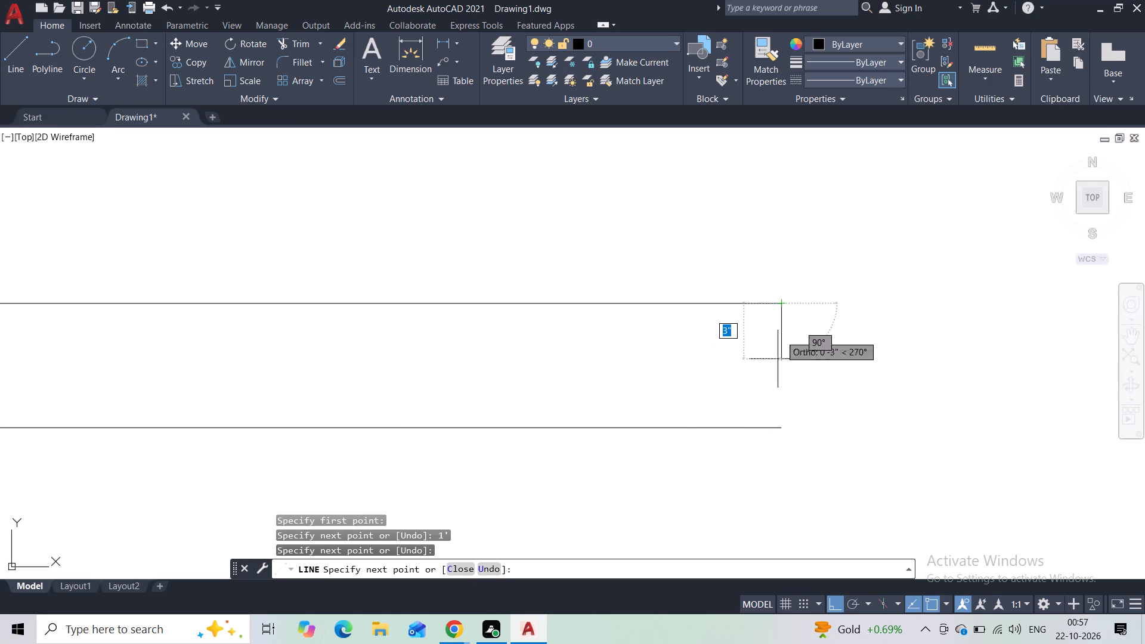
pyautogui.click(779, 432)
pyautogui.press('Escape')
pyautogui.scroll(-3, 784, 361)
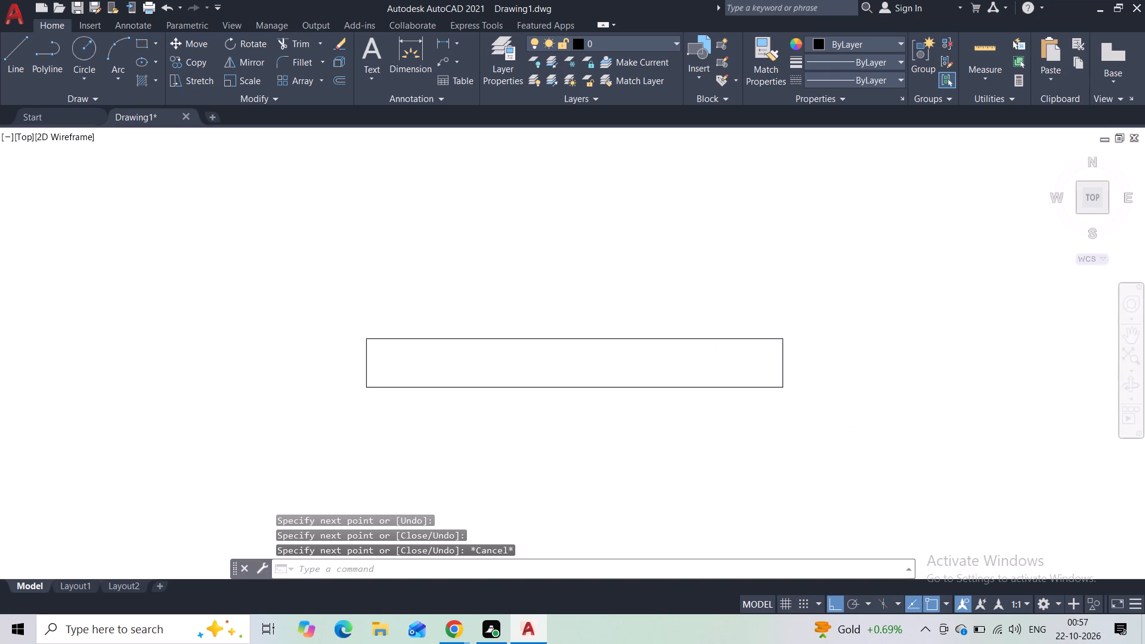
# Draw a narrow upright rectangle about 10" wide from lines, standing on the left end of the long rectangle's top edge.
pyautogui.scroll(2, 700, 306)
pyautogui.moveTo(697, 314); pyautogui.dragTo(691, 345, button='middle')
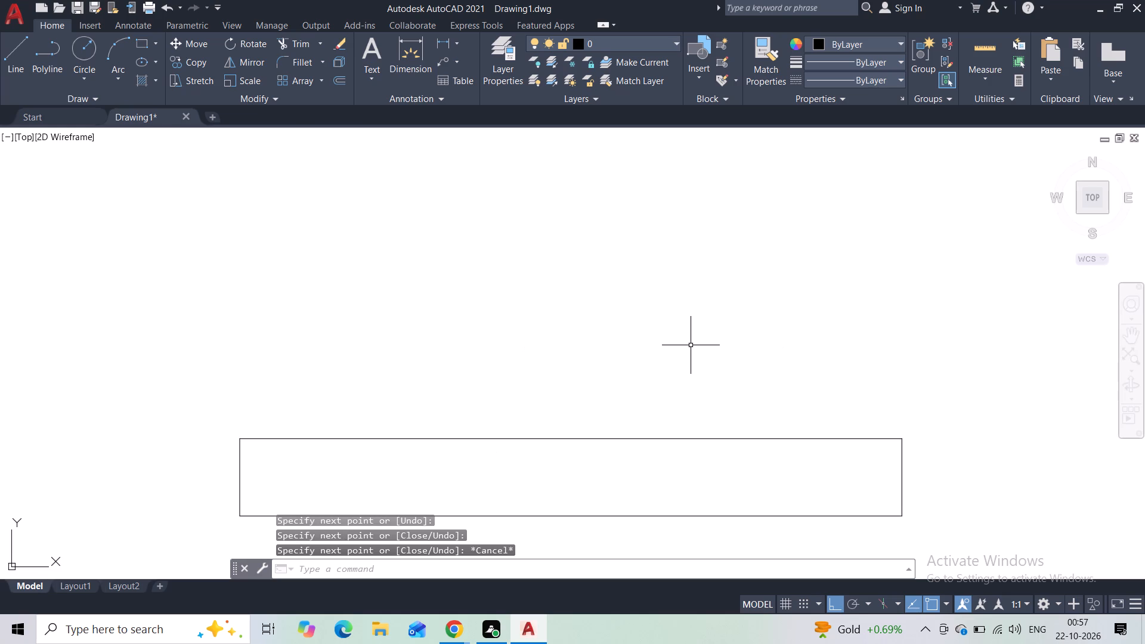
pyautogui.moveTo(643, 377); pyautogui.dragTo(711, 349, button='middle')
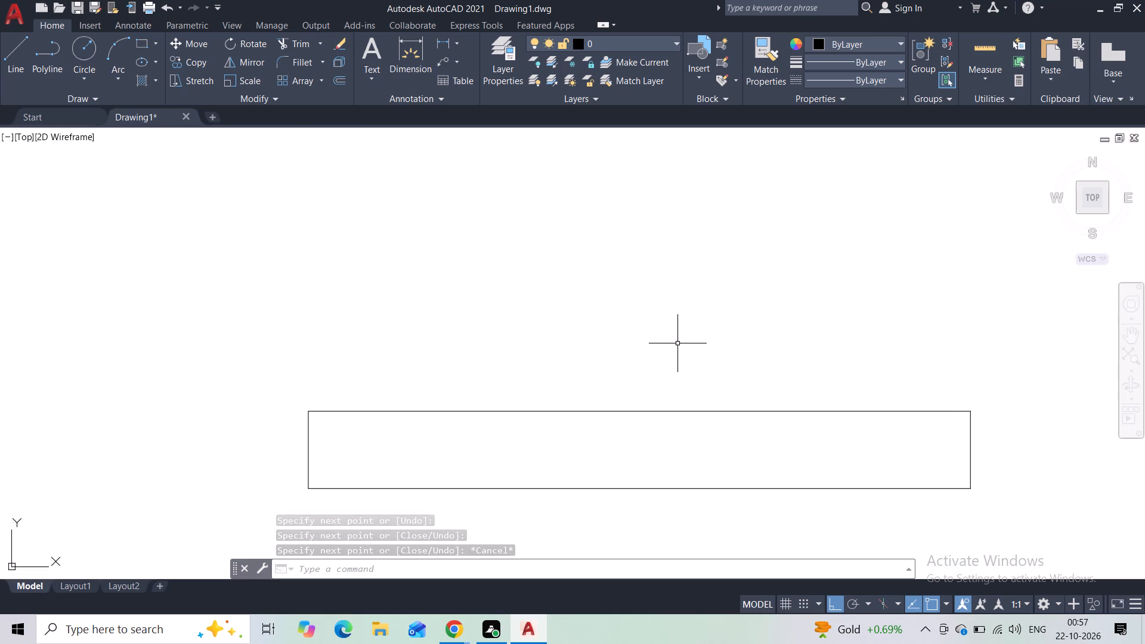
pyautogui.click(20, 64)
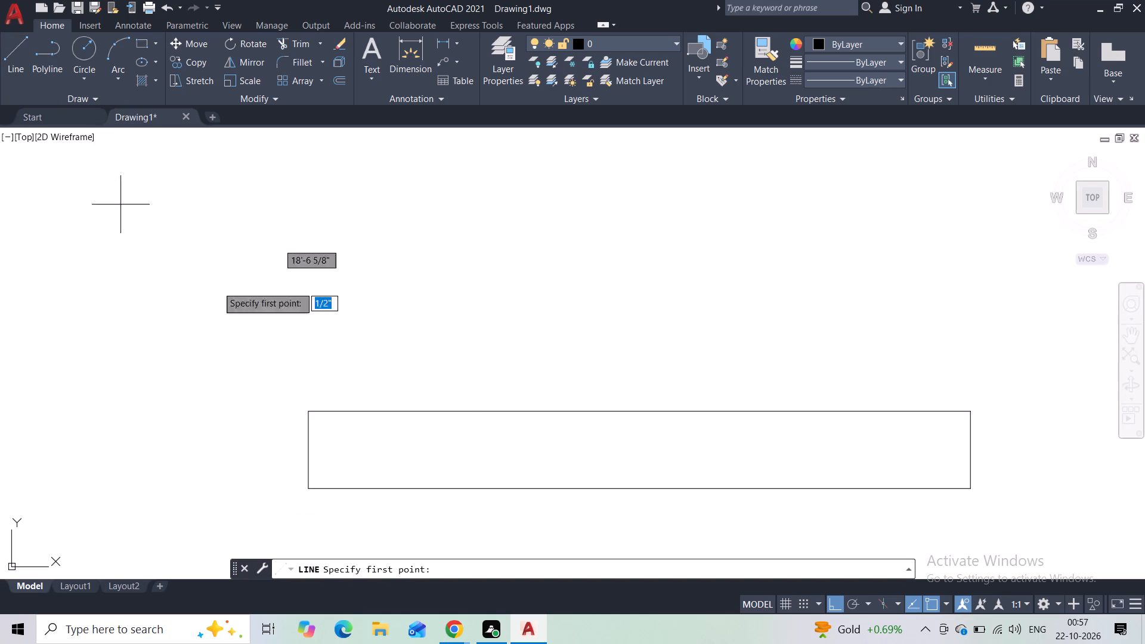
pyautogui.click(311, 411)
pyautogui.click(313, 309)
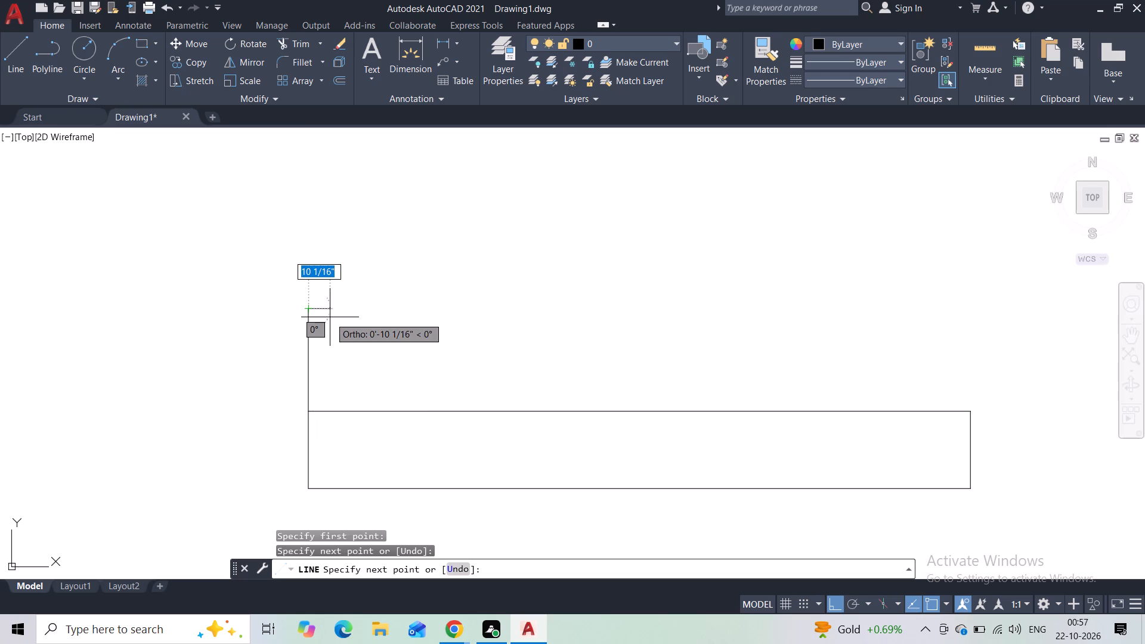
pyautogui.click(330, 317)
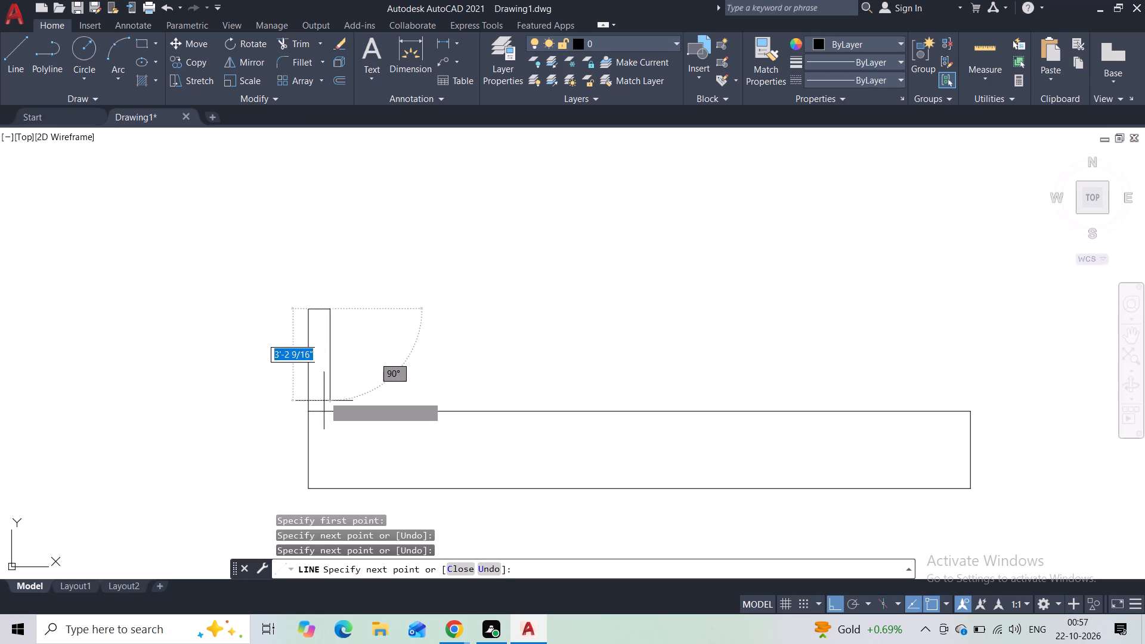
pyautogui.click(326, 417)
pyautogui.press('Escape')
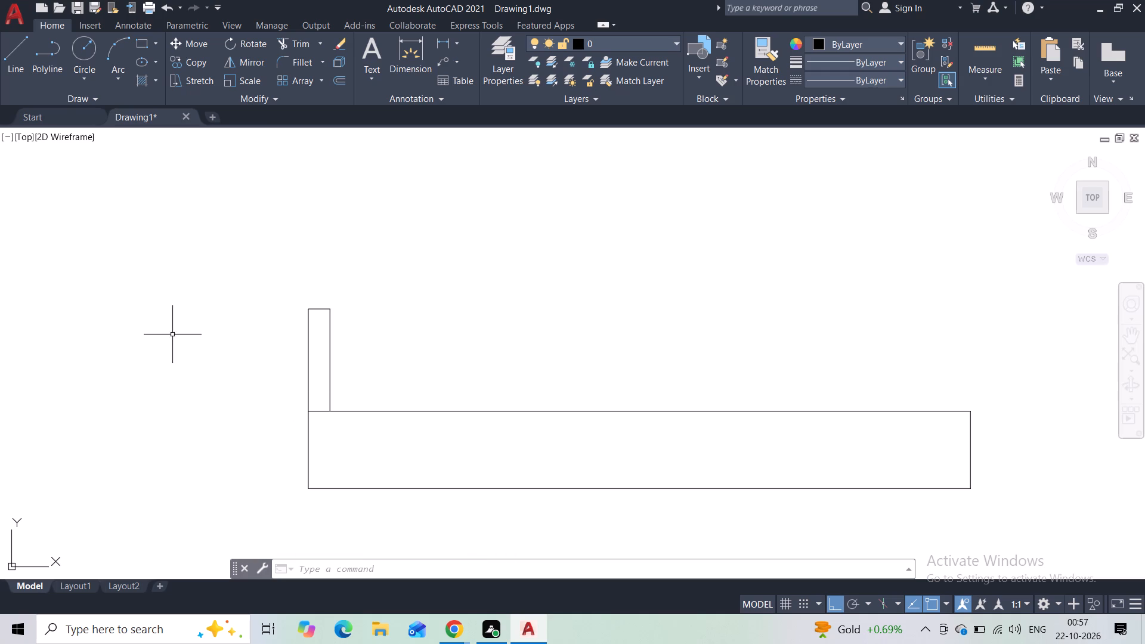
# Draw a horizontal line about 2'-3 1/2" long to the right from the narrow upright rectangle's top right corner.
pyautogui.click(21, 65)
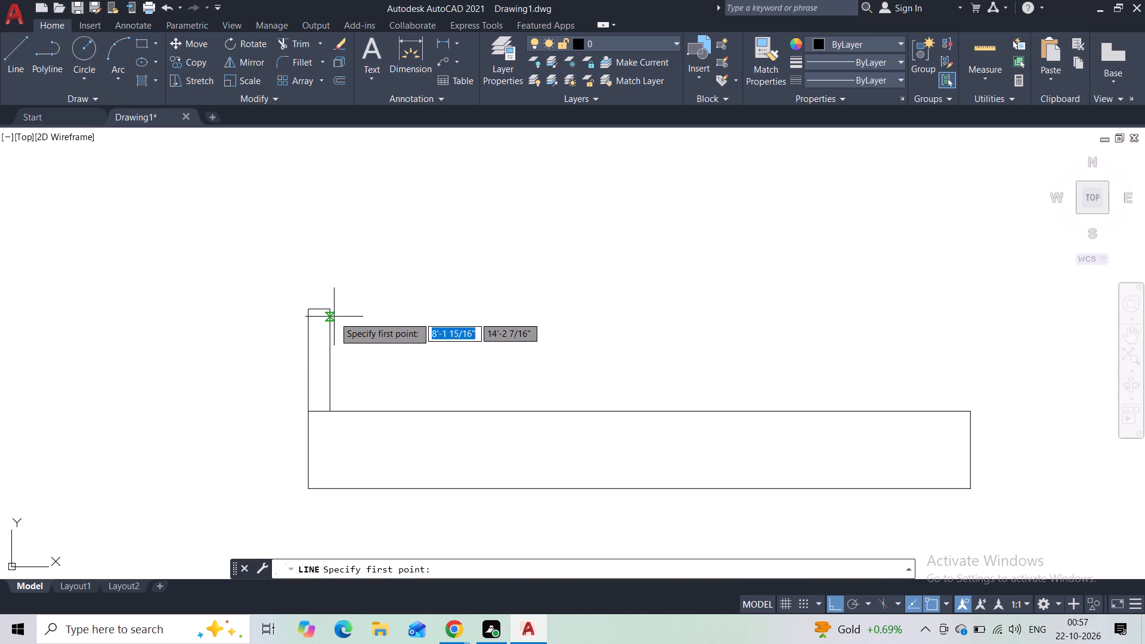
pyautogui.click(332, 312)
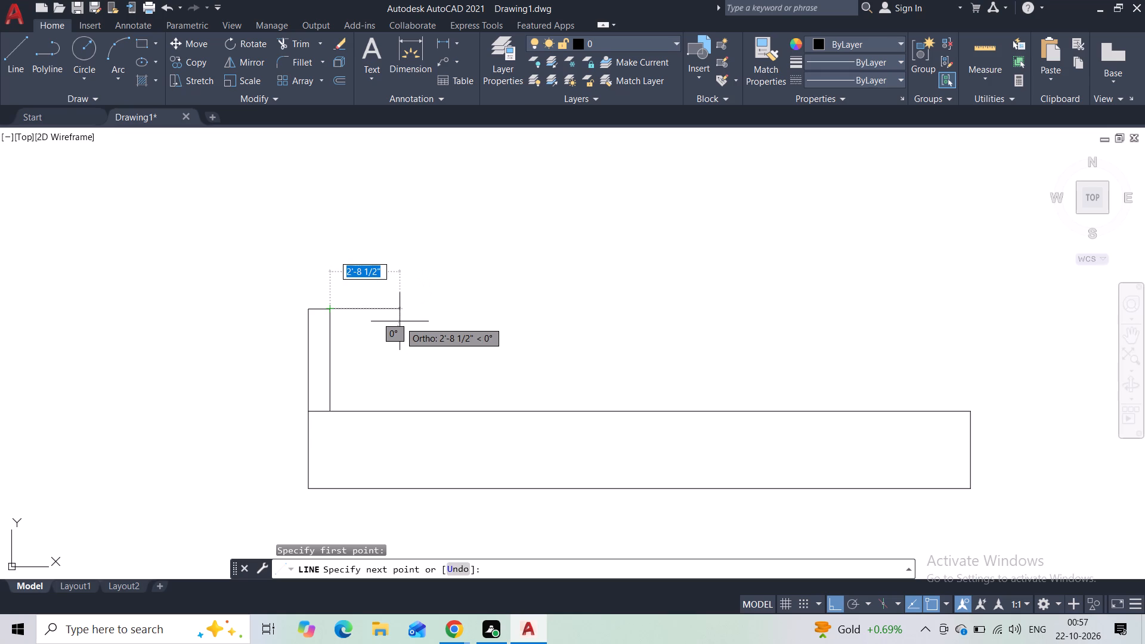
pyautogui.click(389, 323)
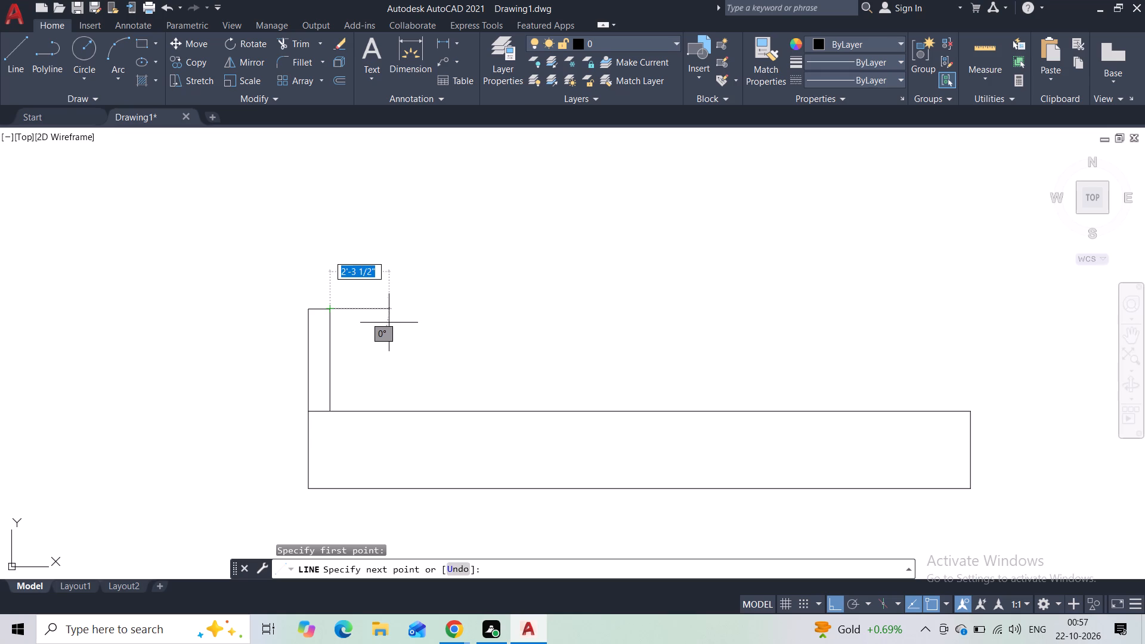
pyautogui.press('Escape')
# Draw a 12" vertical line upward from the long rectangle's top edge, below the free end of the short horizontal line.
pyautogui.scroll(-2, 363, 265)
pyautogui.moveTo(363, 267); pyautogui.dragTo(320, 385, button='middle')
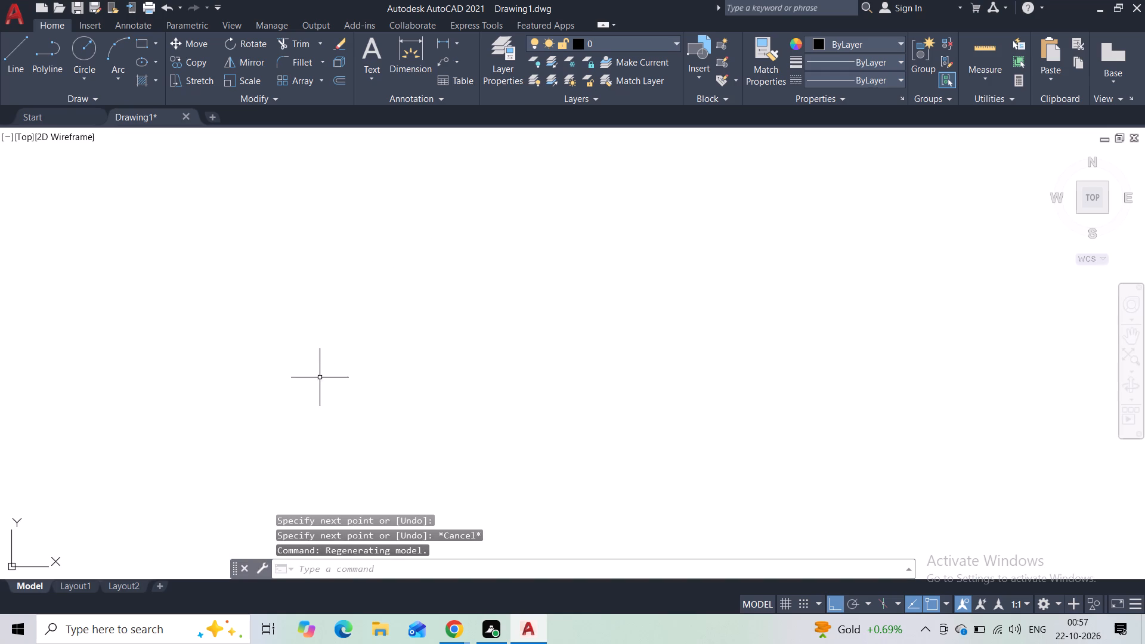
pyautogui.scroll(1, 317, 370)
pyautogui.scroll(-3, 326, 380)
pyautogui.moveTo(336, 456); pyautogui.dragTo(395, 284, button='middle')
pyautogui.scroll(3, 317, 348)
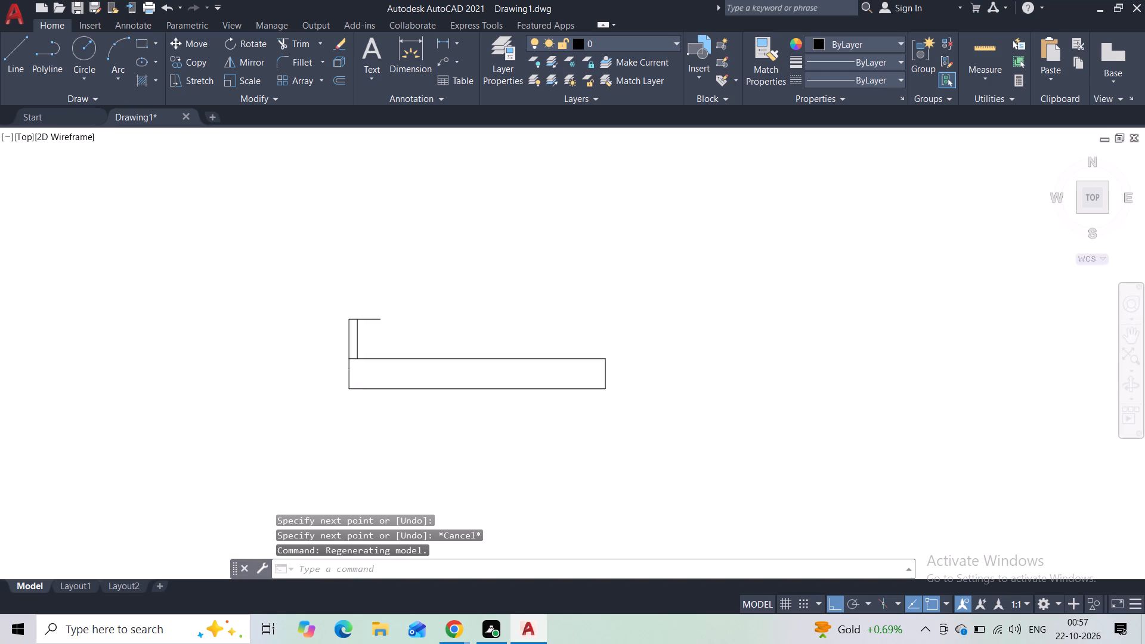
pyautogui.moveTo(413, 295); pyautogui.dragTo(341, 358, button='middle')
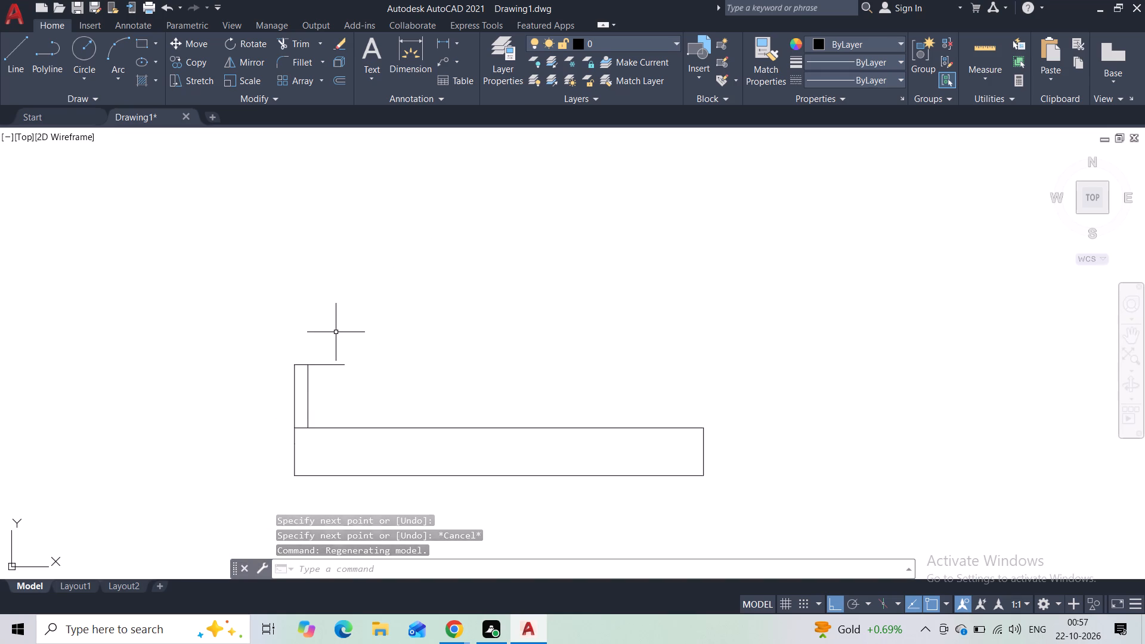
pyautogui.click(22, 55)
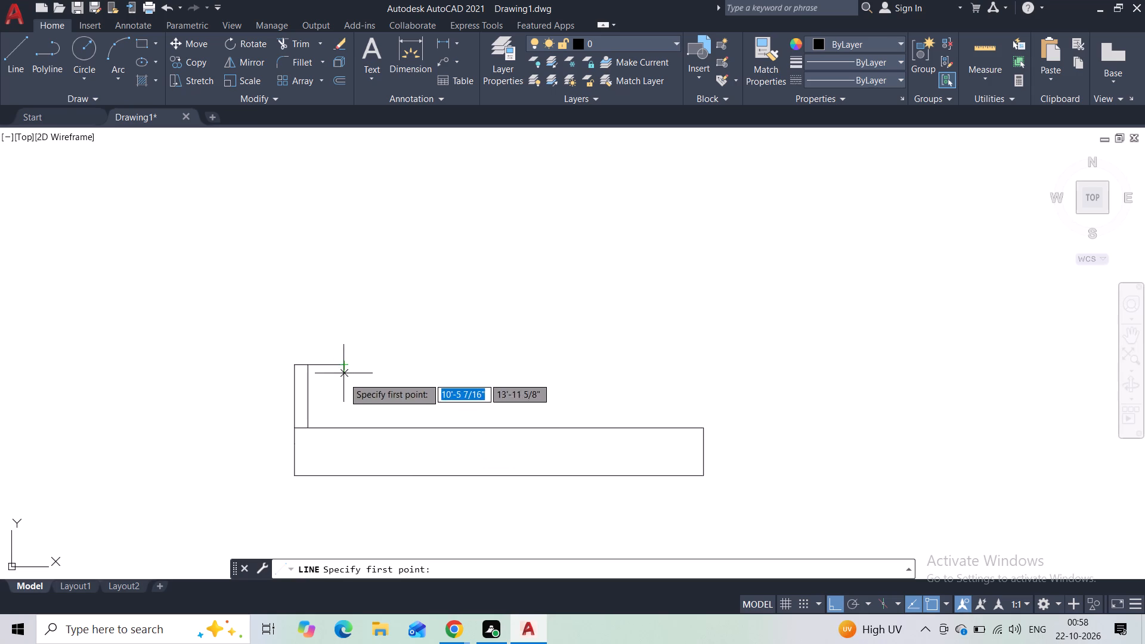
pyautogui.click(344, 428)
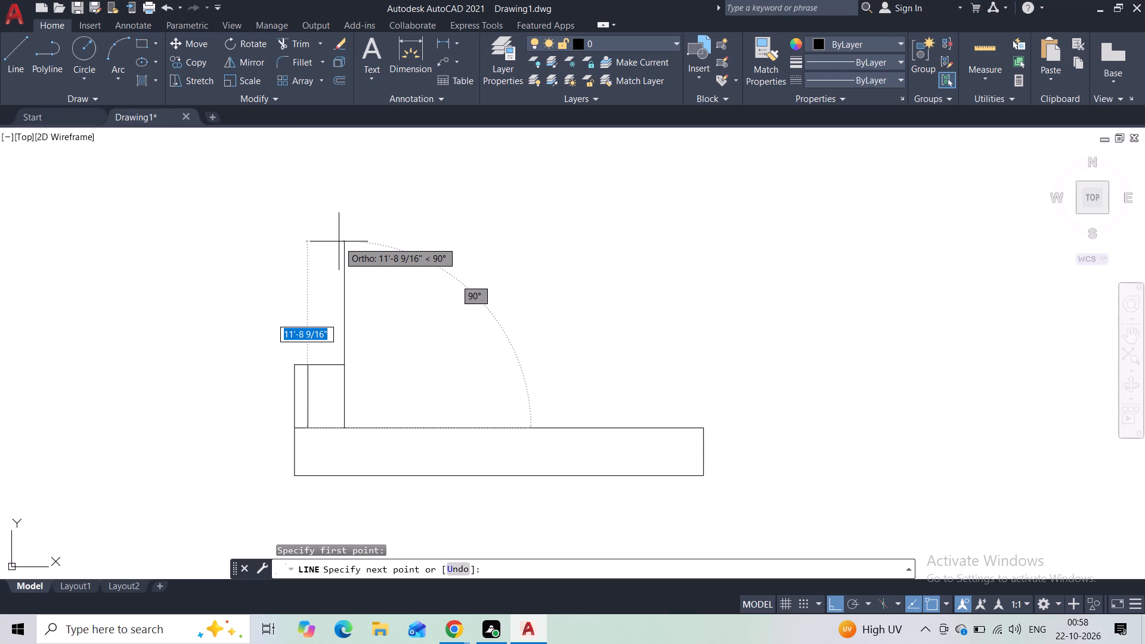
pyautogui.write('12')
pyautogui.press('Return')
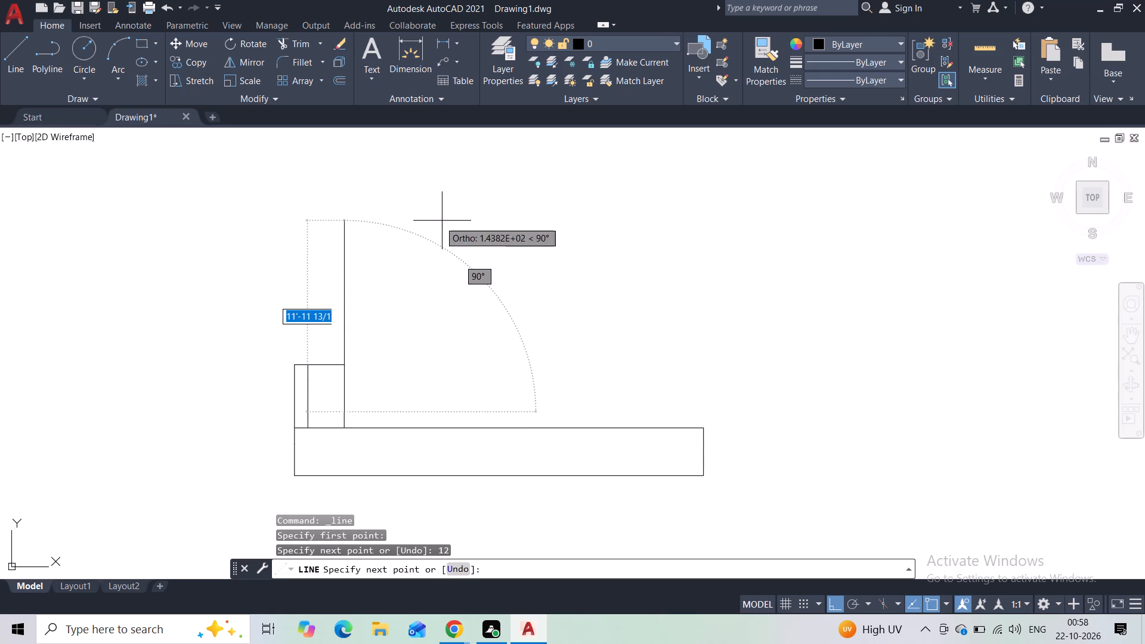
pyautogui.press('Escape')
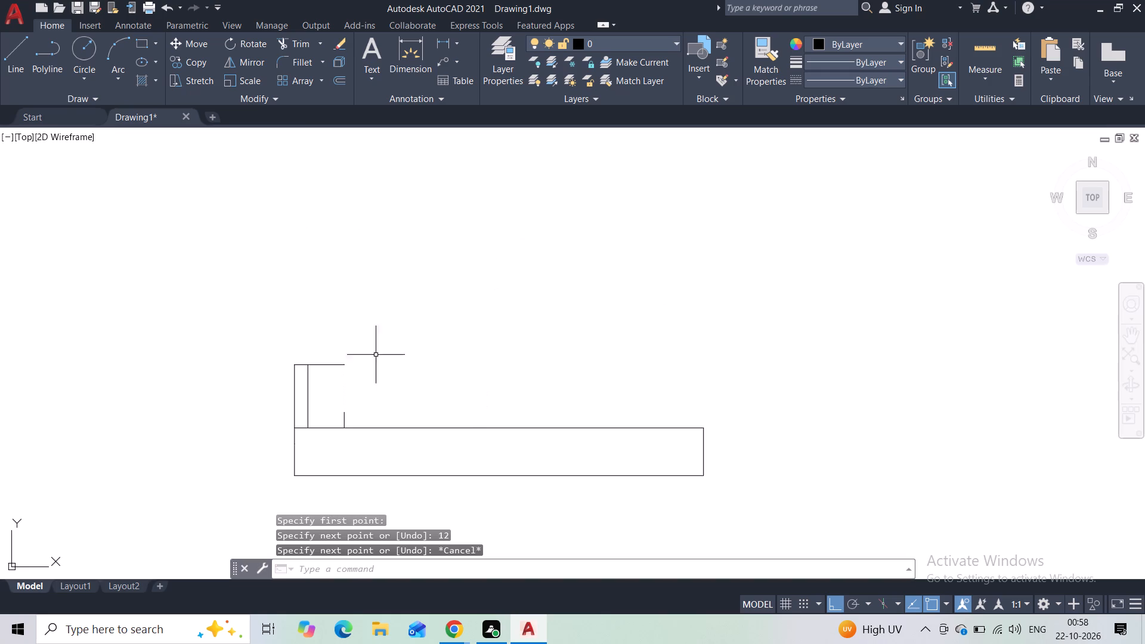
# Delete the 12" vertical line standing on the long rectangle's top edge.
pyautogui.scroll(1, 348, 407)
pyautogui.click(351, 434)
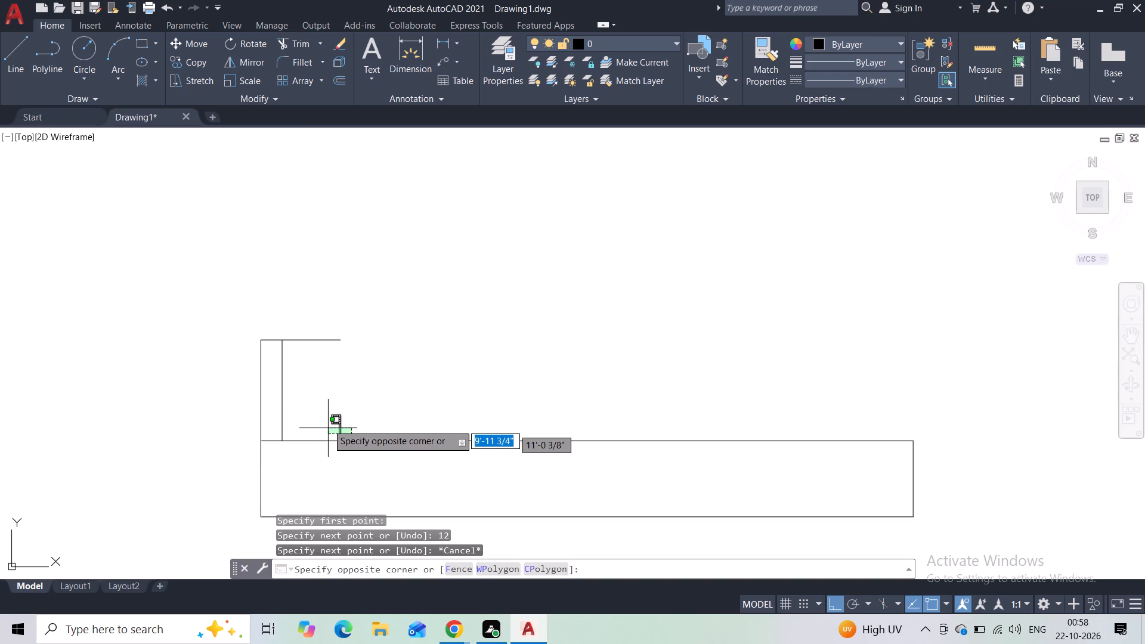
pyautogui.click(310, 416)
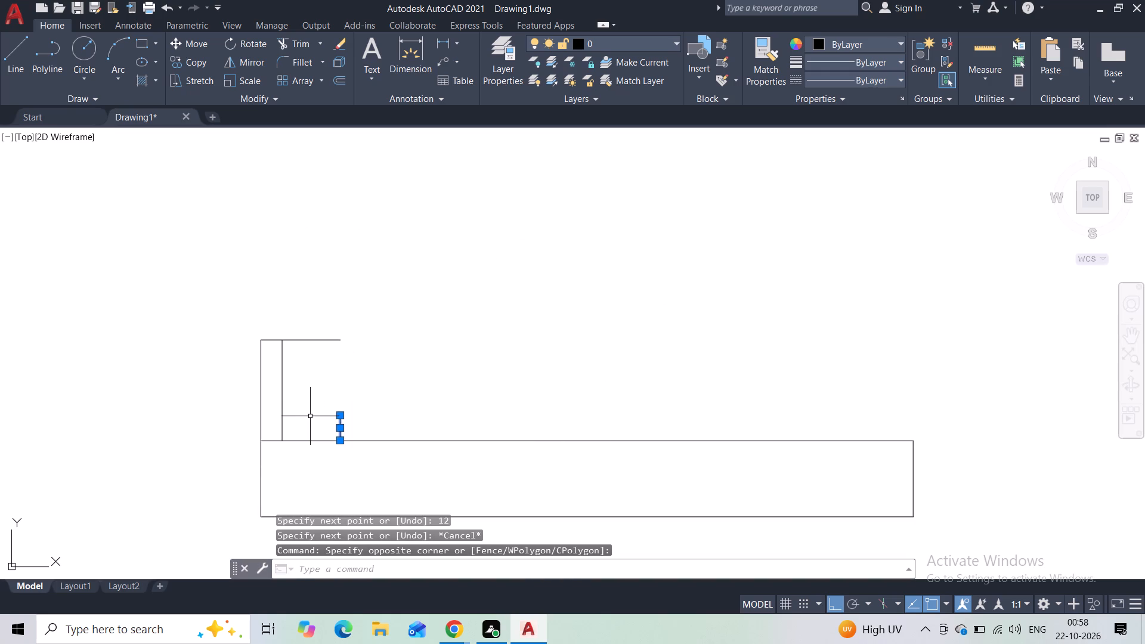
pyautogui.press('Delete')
# Draw a 12' vertical line upward from the long rectangle's top edge, aligned with the free end of the short horizontal line.
pyautogui.click(19, 67)
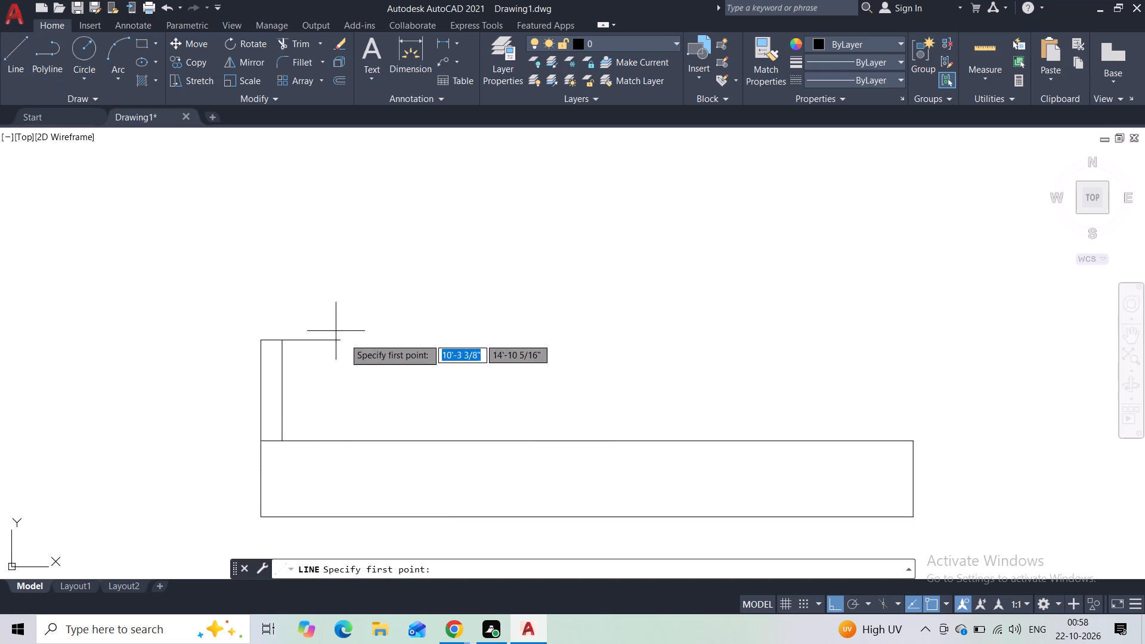
pyautogui.click(341, 437)
pyautogui.write("12'")
pyautogui.press('Return')
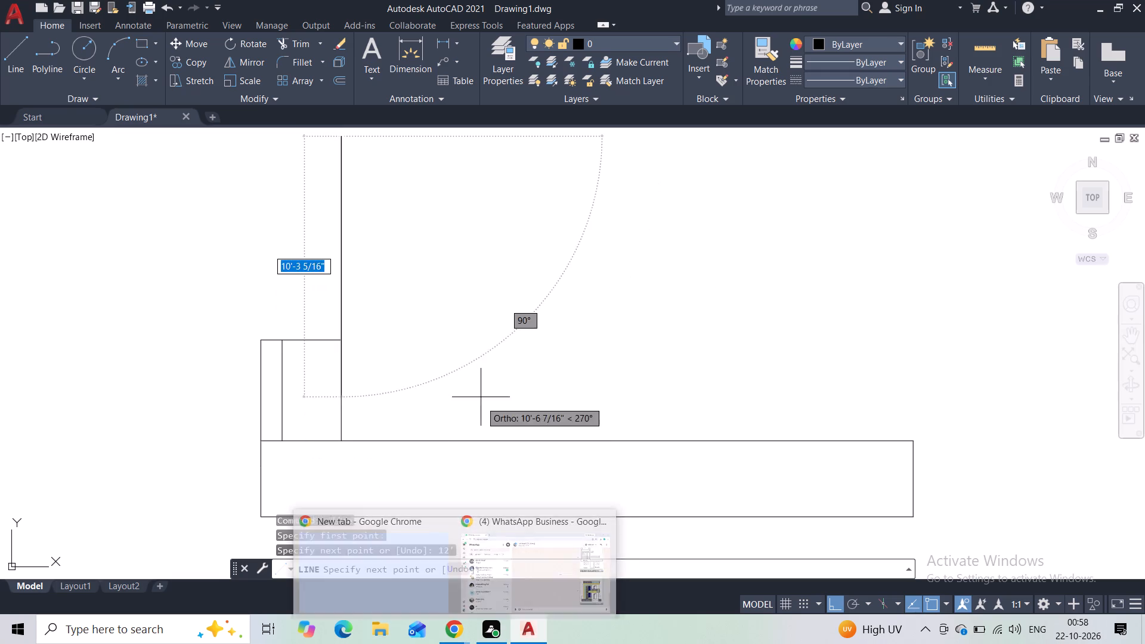
pyautogui.press('Escape')
# Draw a 3' vertical dividing line across the long rectangle, from its top edge to its base, toward the right end.
pyautogui.scroll(-2, 487, 374)
pyautogui.moveTo(469, 333); pyautogui.dragTo(445, 359, button='middle')
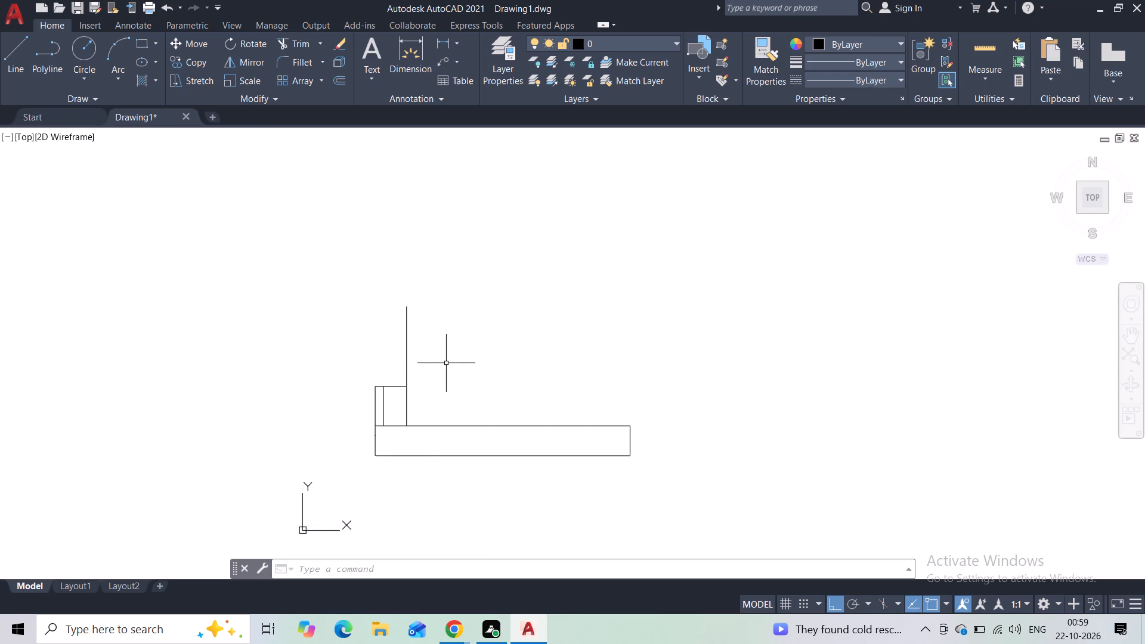
pyautogui.scroll(1, 446, 363)
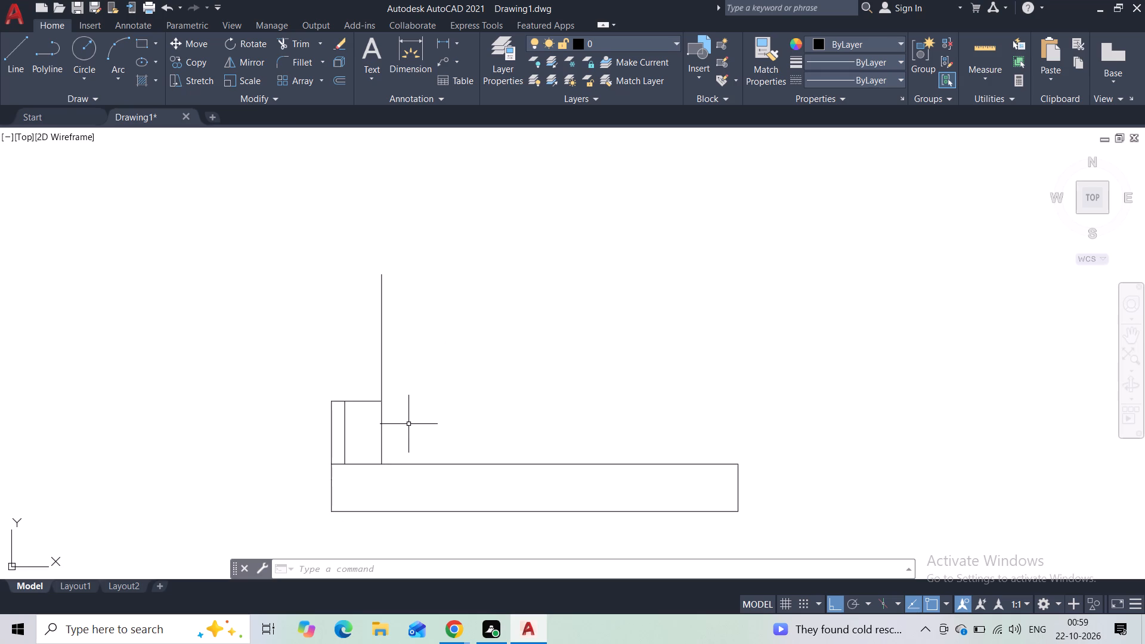
pyautogui.click(2, 54)
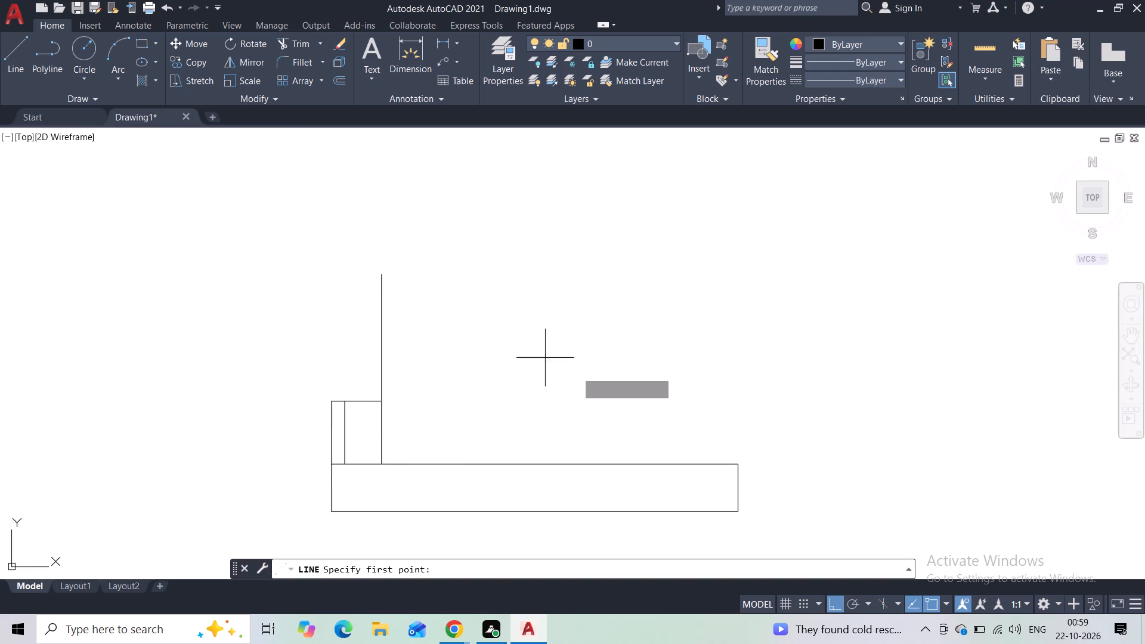
pyautogui.click(645, 462)
pyautogui.click(648, 513)
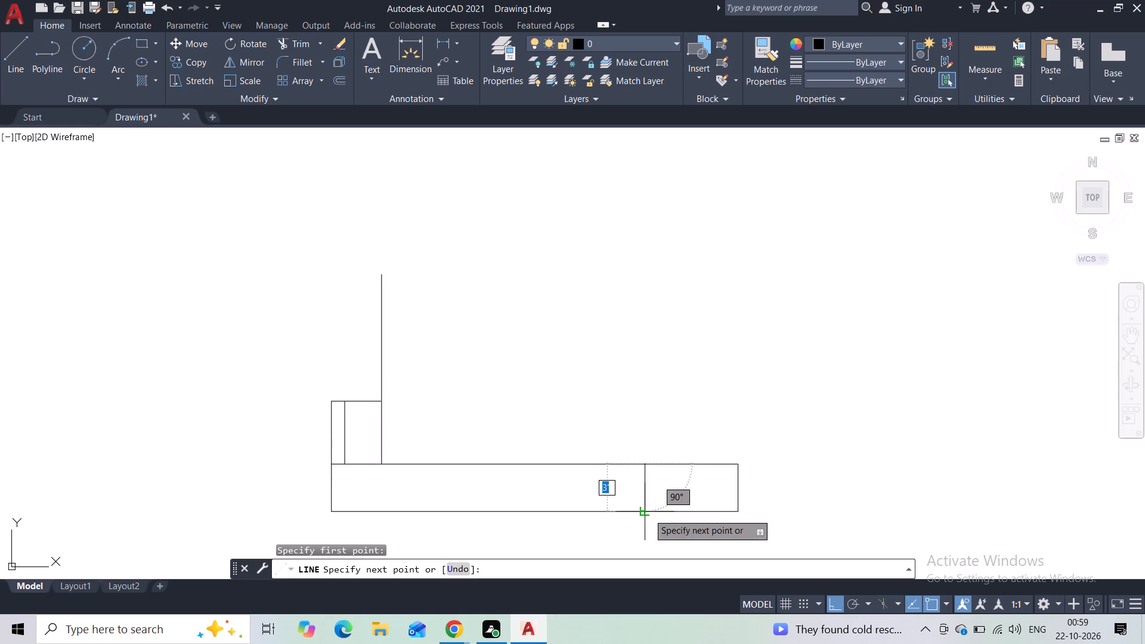
pyautogui.press('Escape')
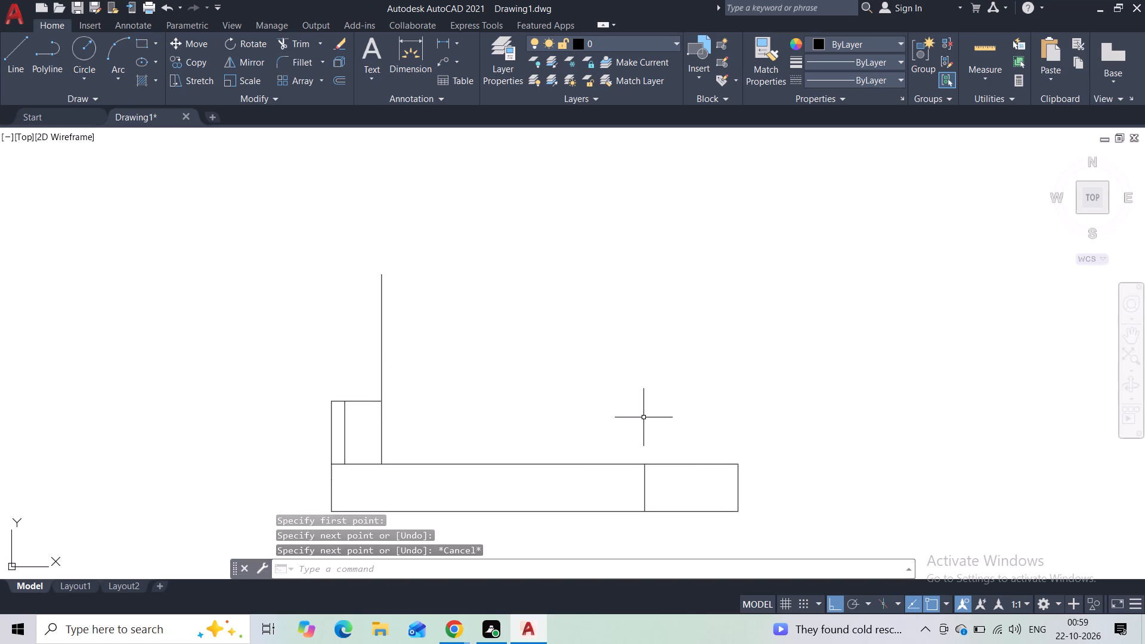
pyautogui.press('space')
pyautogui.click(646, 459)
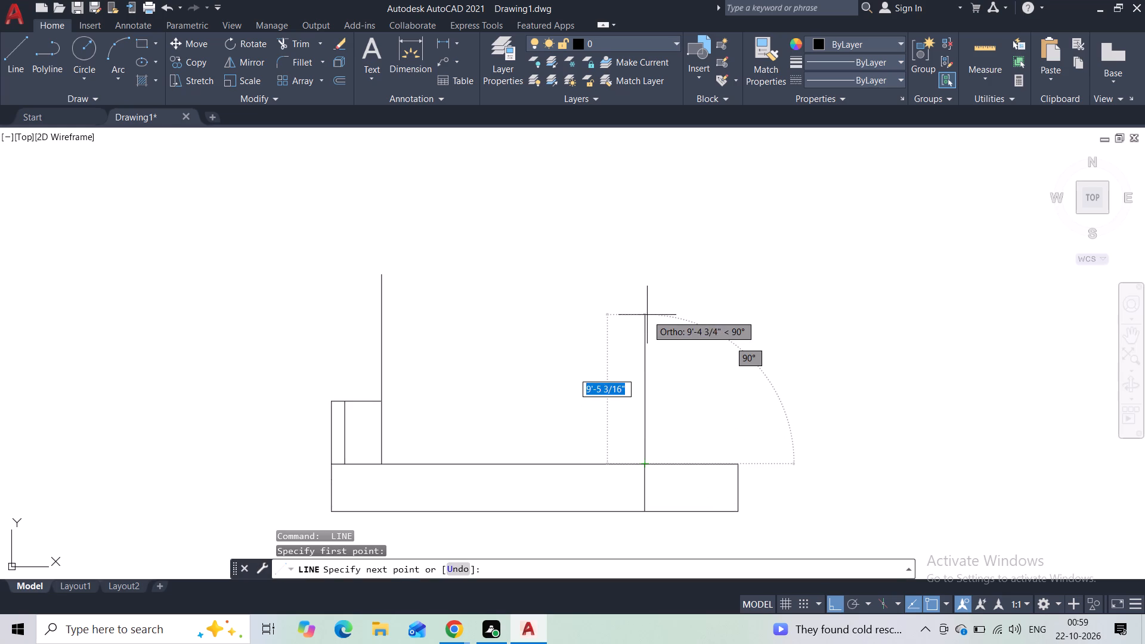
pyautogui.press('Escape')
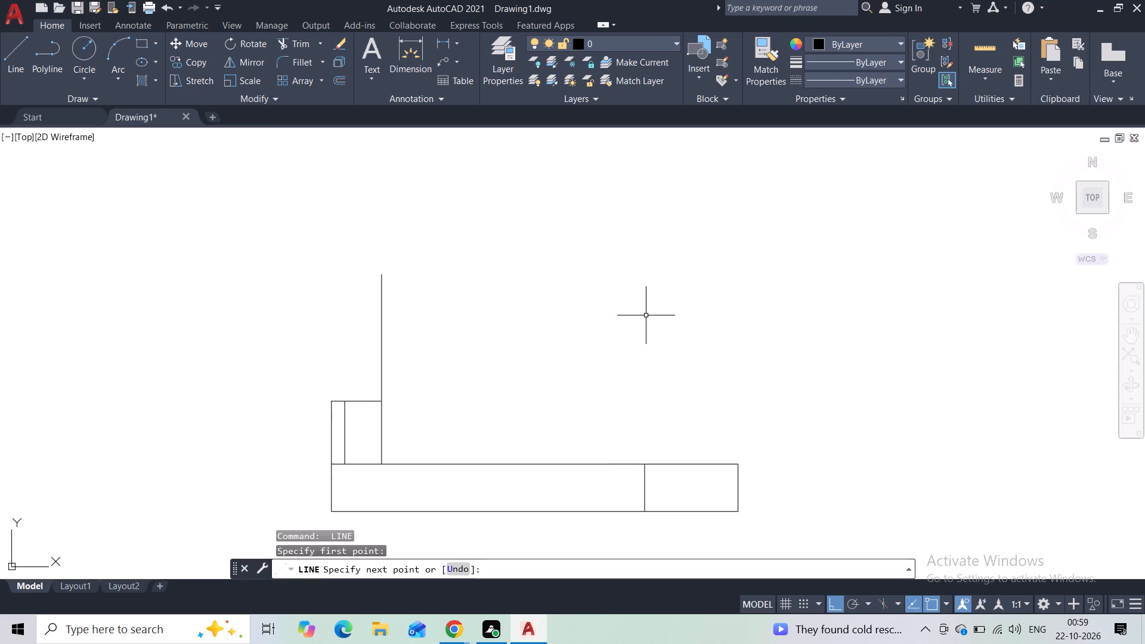
# Draw a second 12' vertical line upward from the long rectangle's top edge, a short distance right of the first 12' line.
pyautogui.press('space')
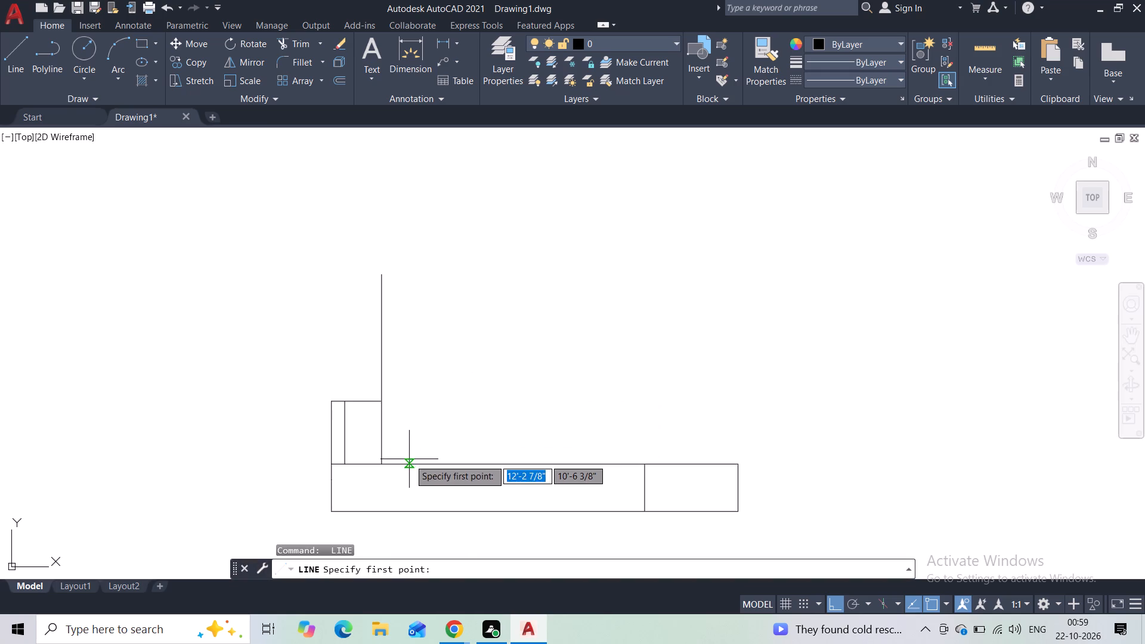
pyautogui.click(409, 459)
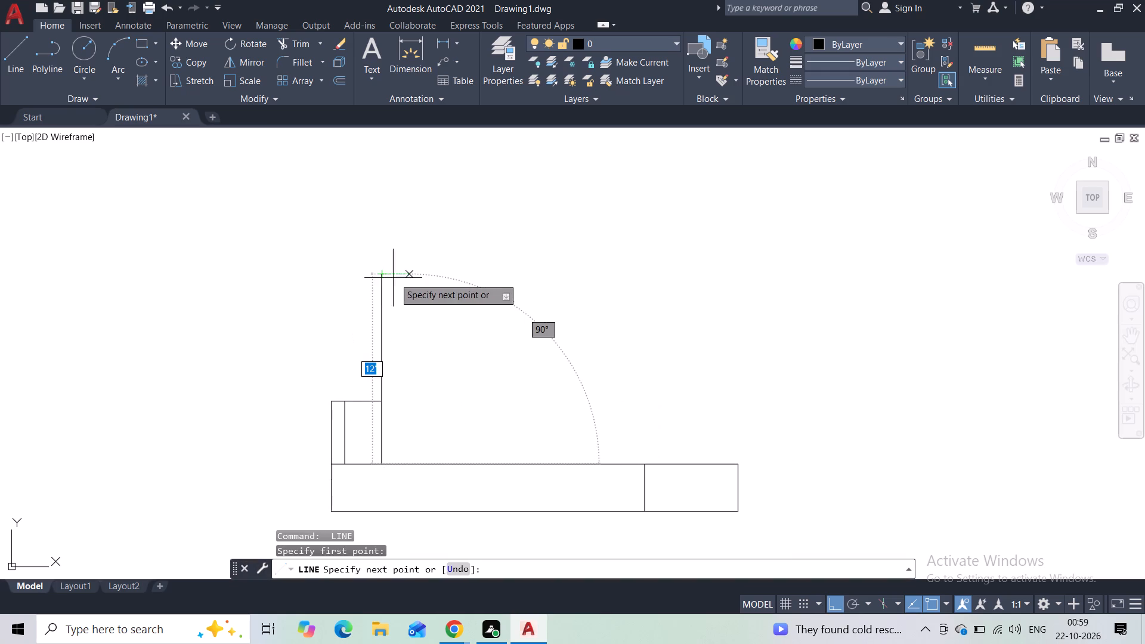
pyautogui.click(412, 276)
pyautogui.press('Escape')
# Move the second 12' vertical line slightly left along the long rectangle's top edge, closer to the first one.
pyautogui.scroll(1, 481, 337)
pyautogui.moveTo(481, 337); pyautogui.dragTo(469, 266, button='middle')
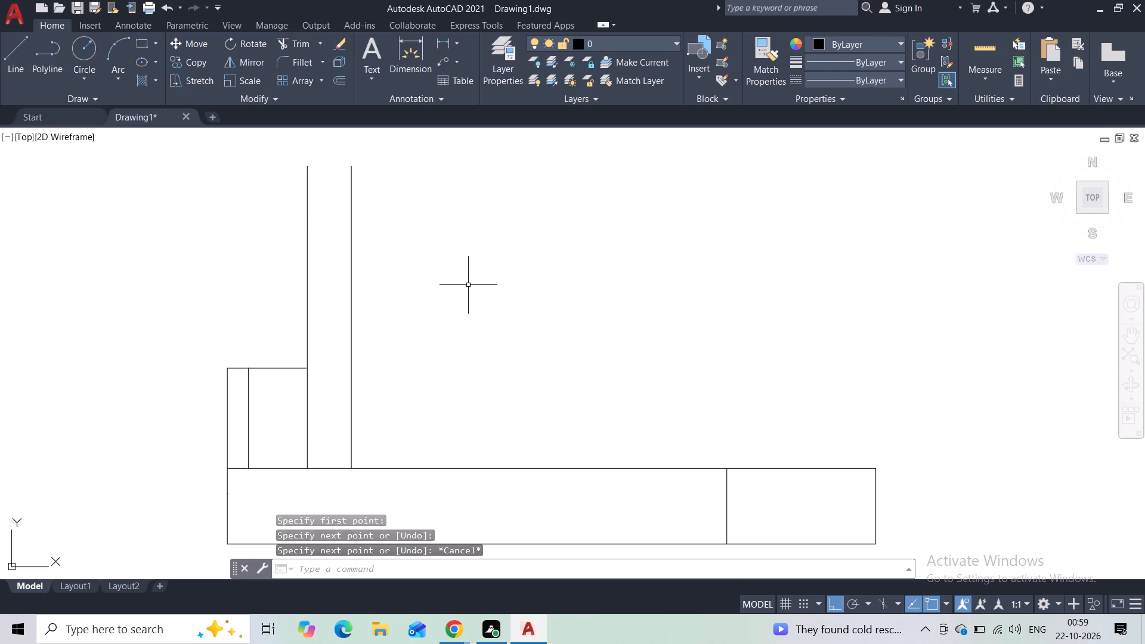
pyautogui.click(364, 184)
pyautogui.click(333, 209)
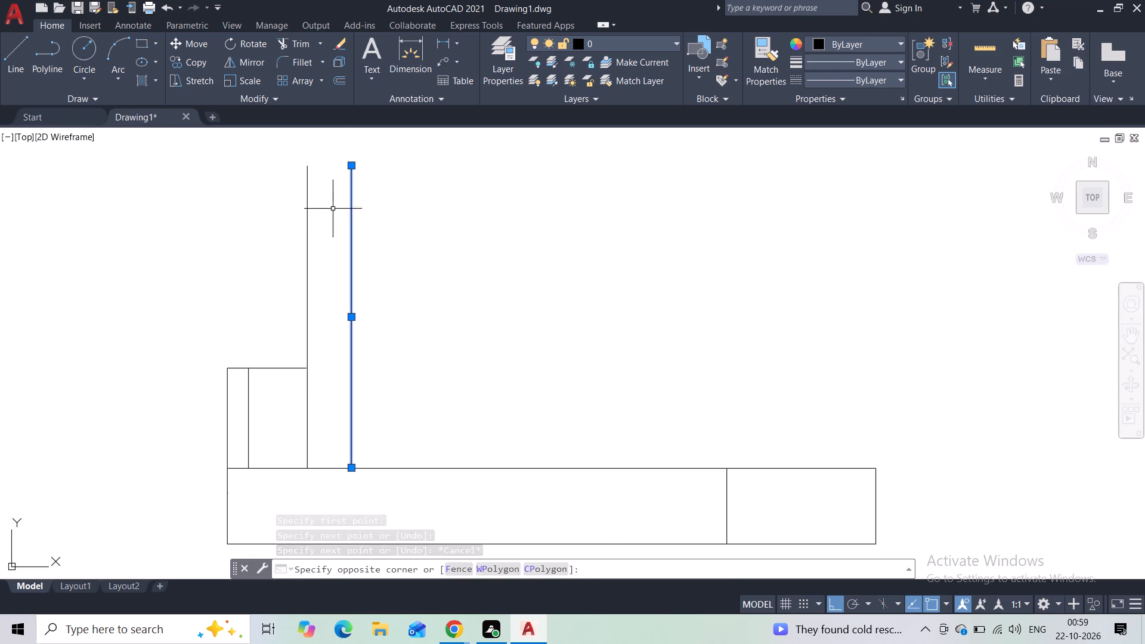
pyautogui.click(202, 44)
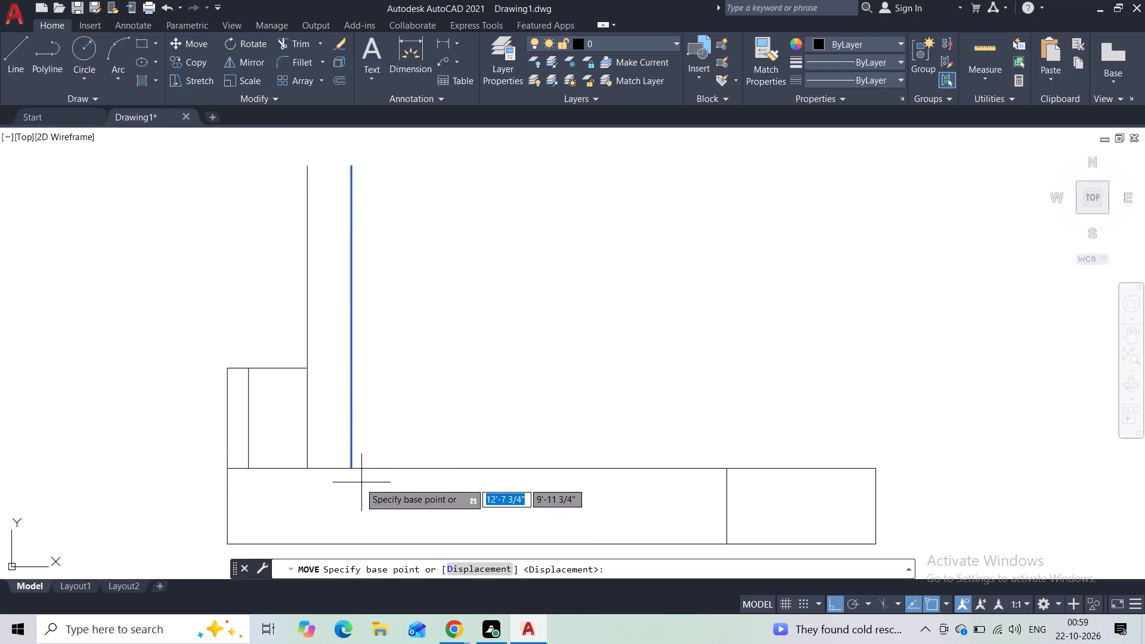
pyautogui.click(348, 469)
pyautogui.click(342, 469)
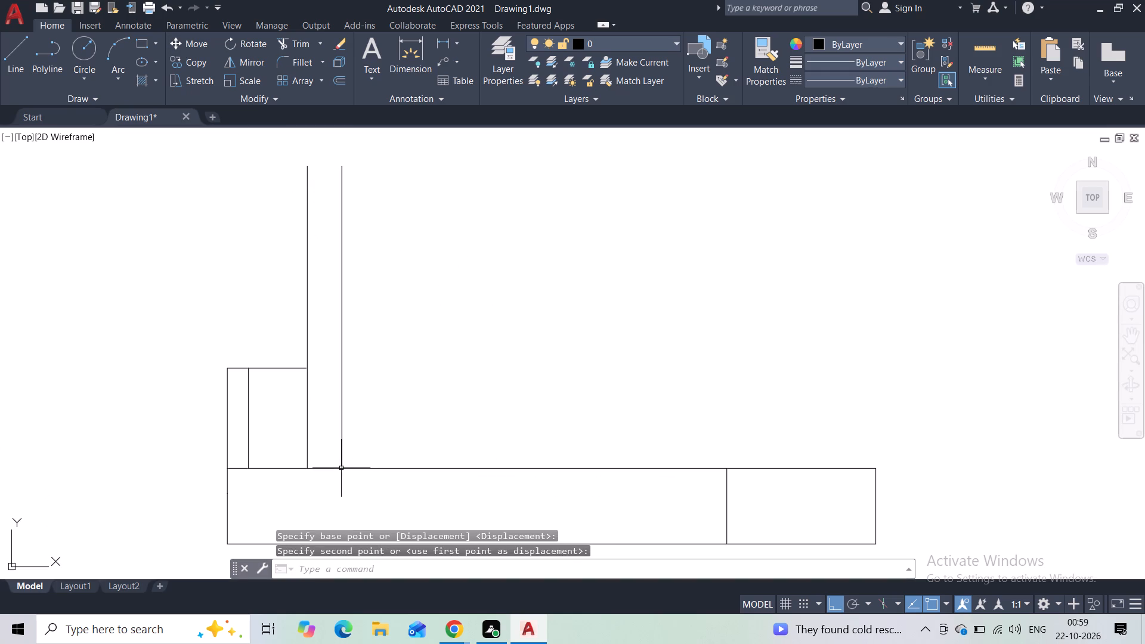
# Draw a third vertical line about 12' high from the long rectangle's top edge, right of the second and level with its top.
pyautogui.click(0, 51)
pyautogui.click(2, 53)
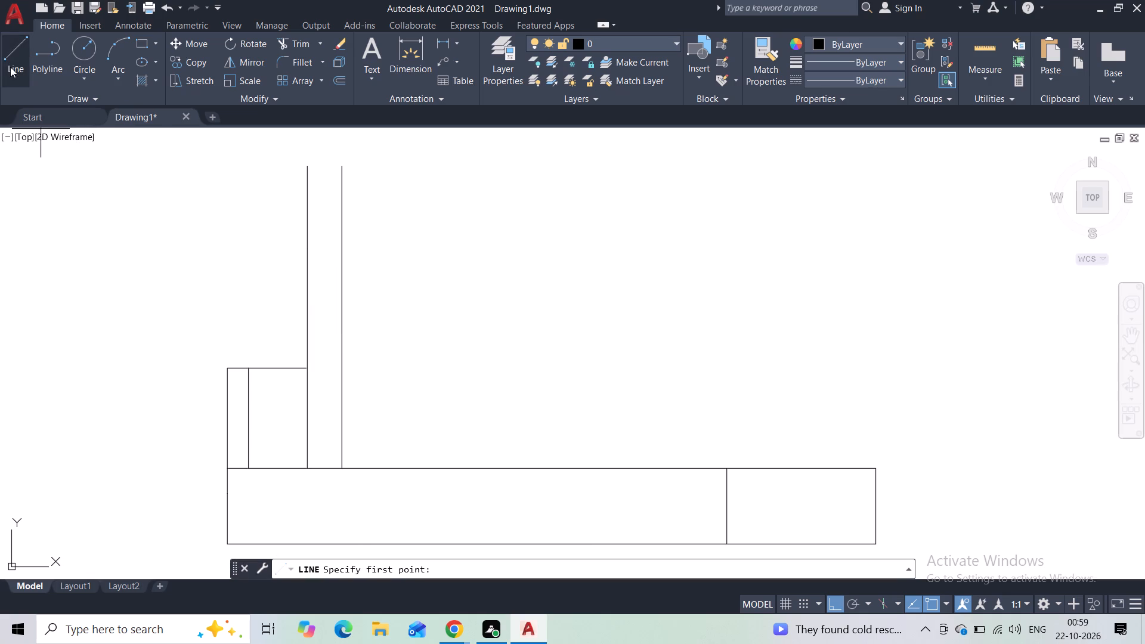
pyautogui.click(10, 67)
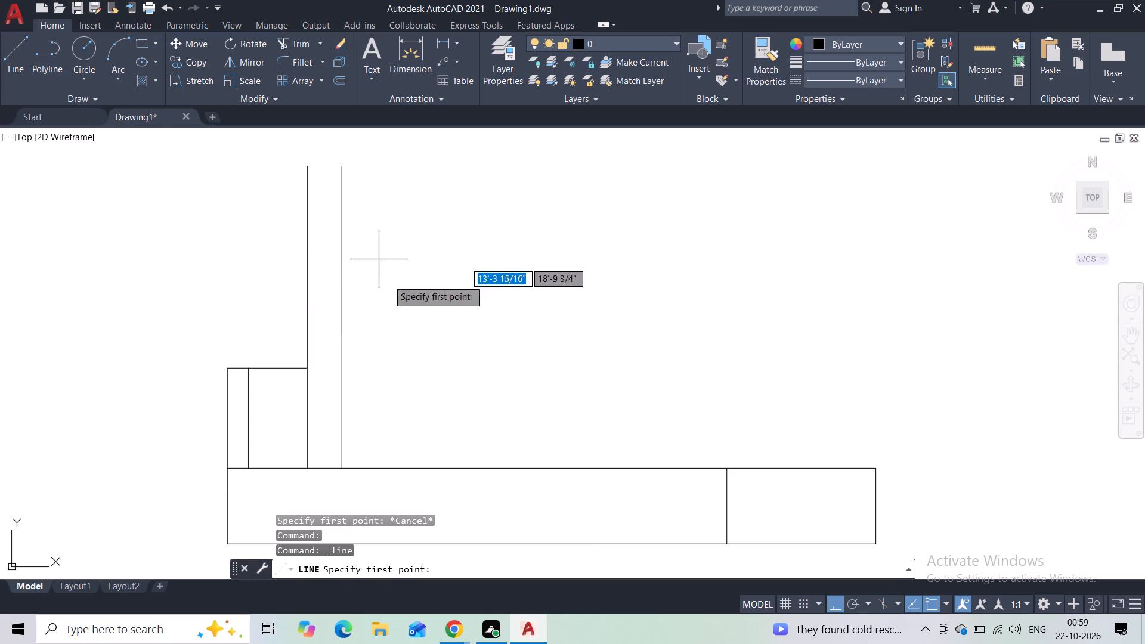
pyautogui.click(386, 467)
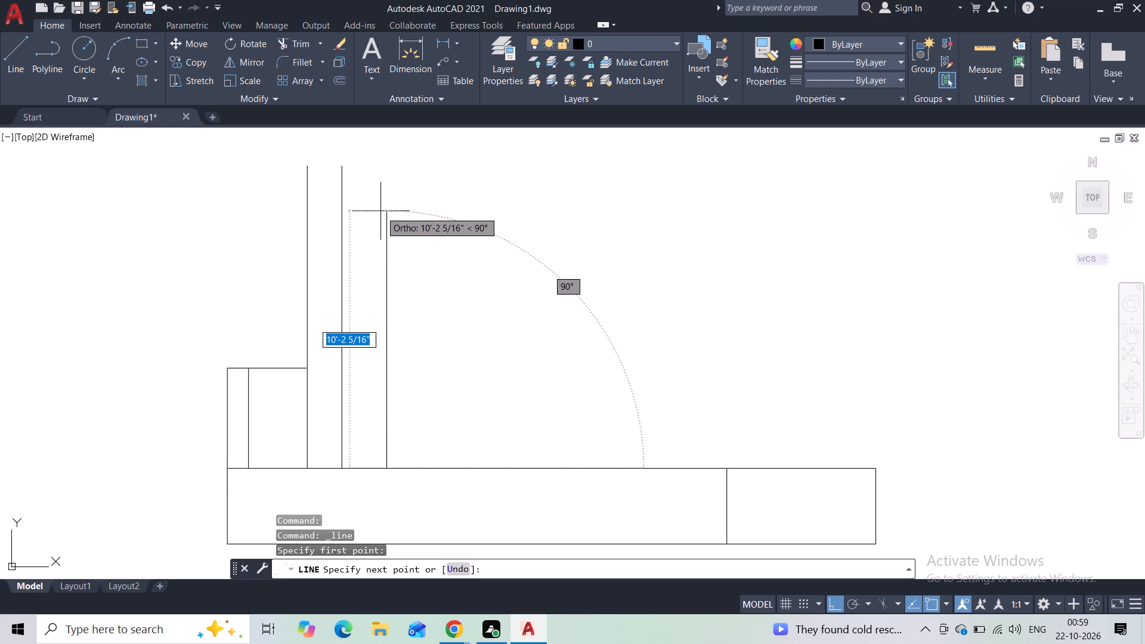
pyautogui.click(380, 165)
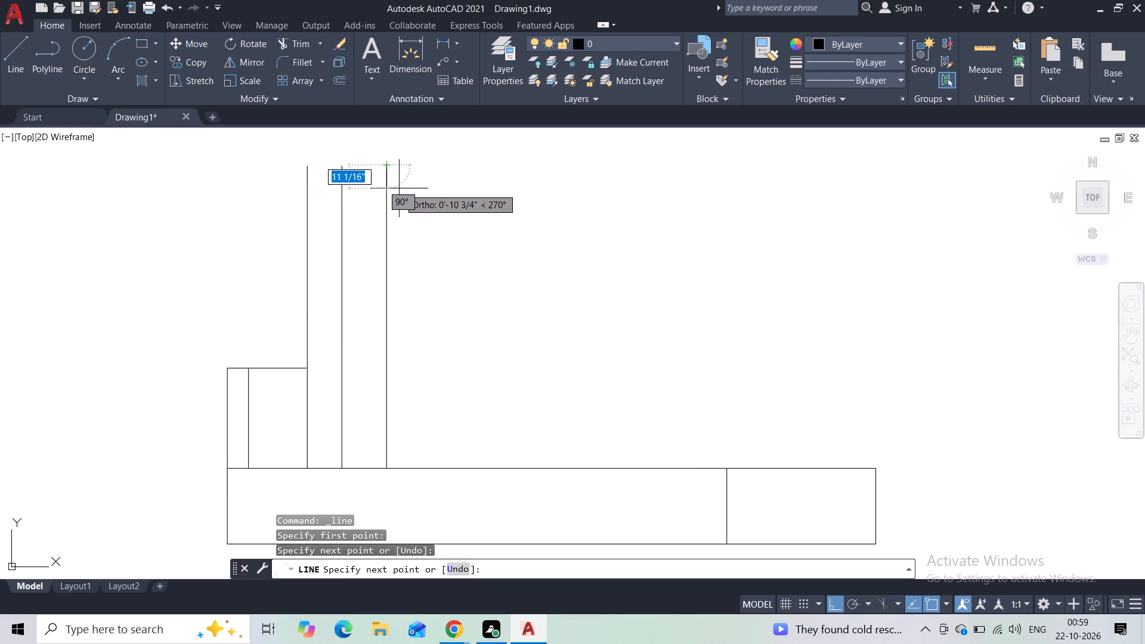
pyautogui.press('Escape')
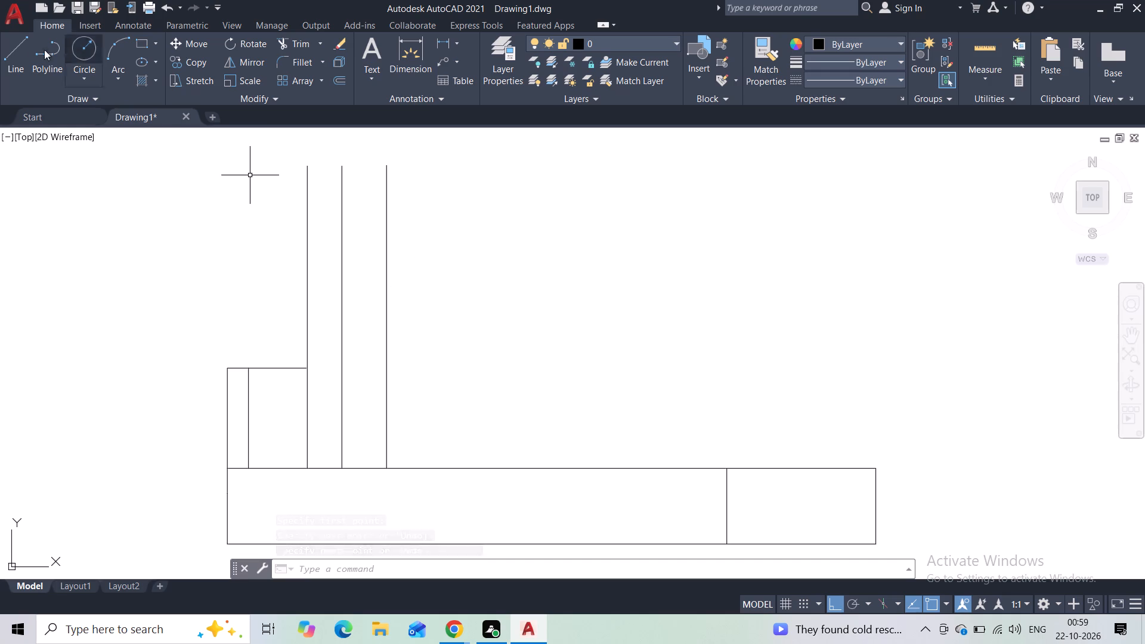
# Draw a fourth vertical line of about 12' from the long rectangle's top edge, close beside the third line on its right.
pyautogui.click(0, 66)
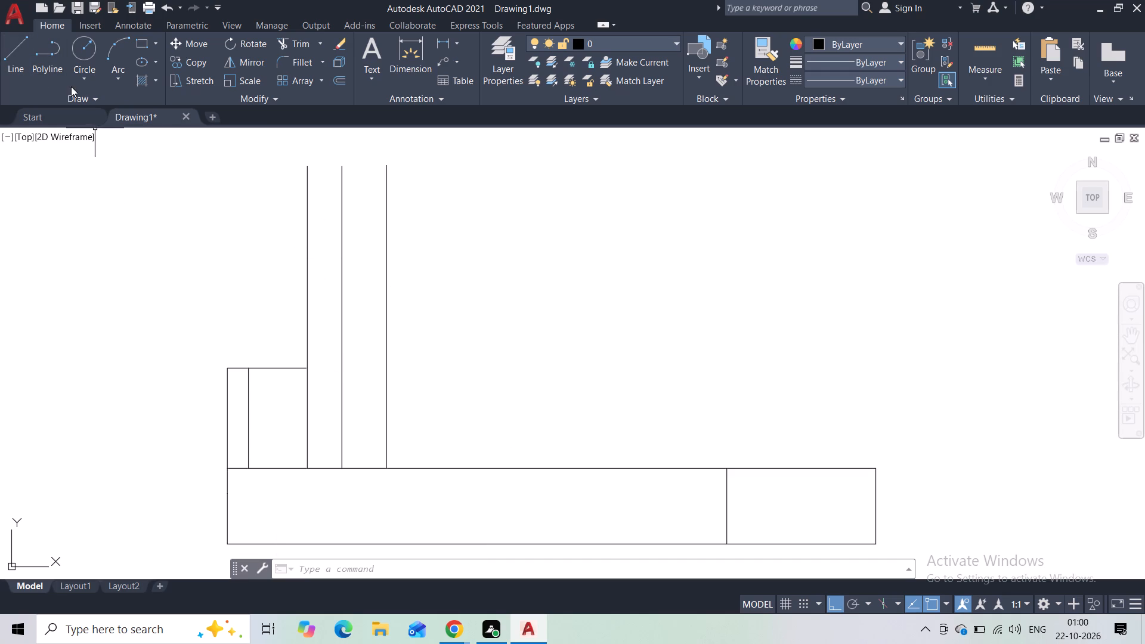
pyautogui.click(8, 70)
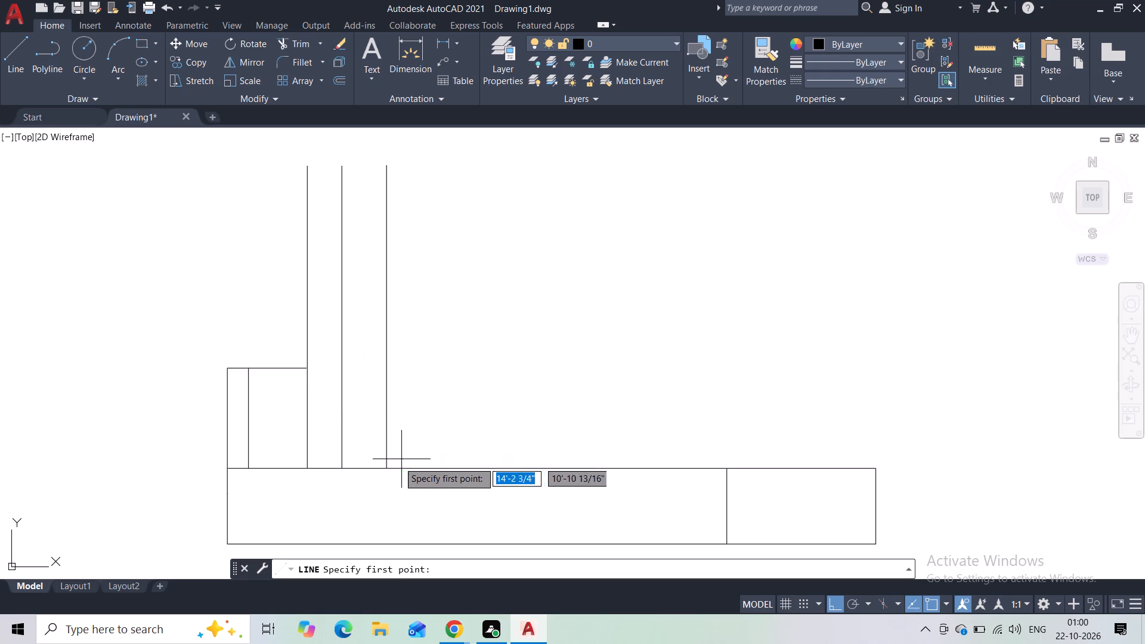
pyautogui.click(398, 462)
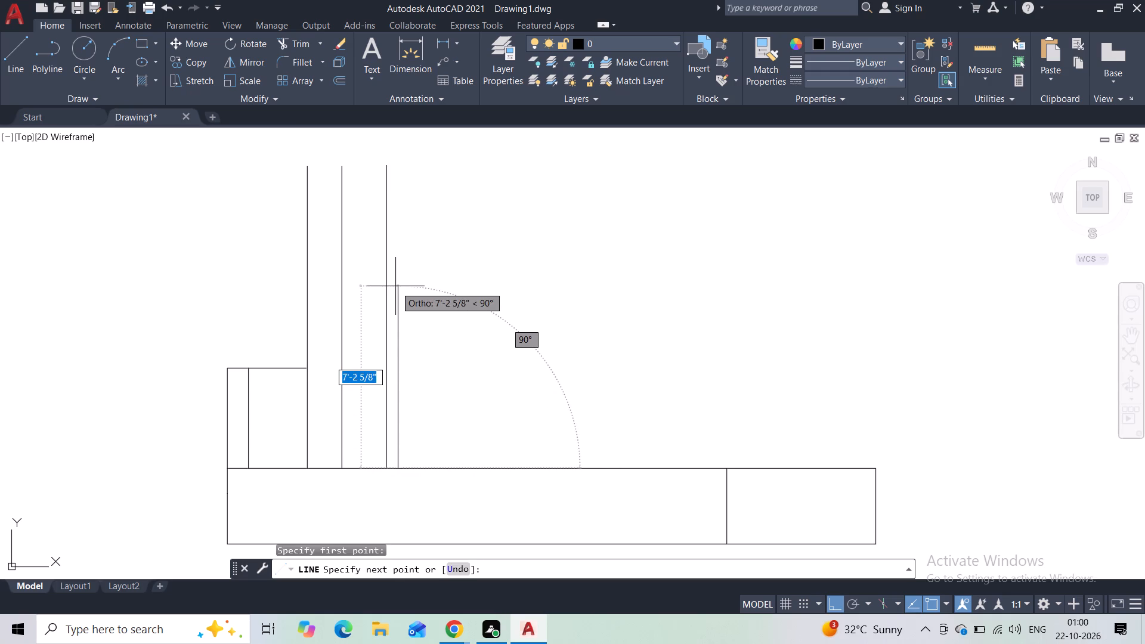
pyautogui.click(403, 166)
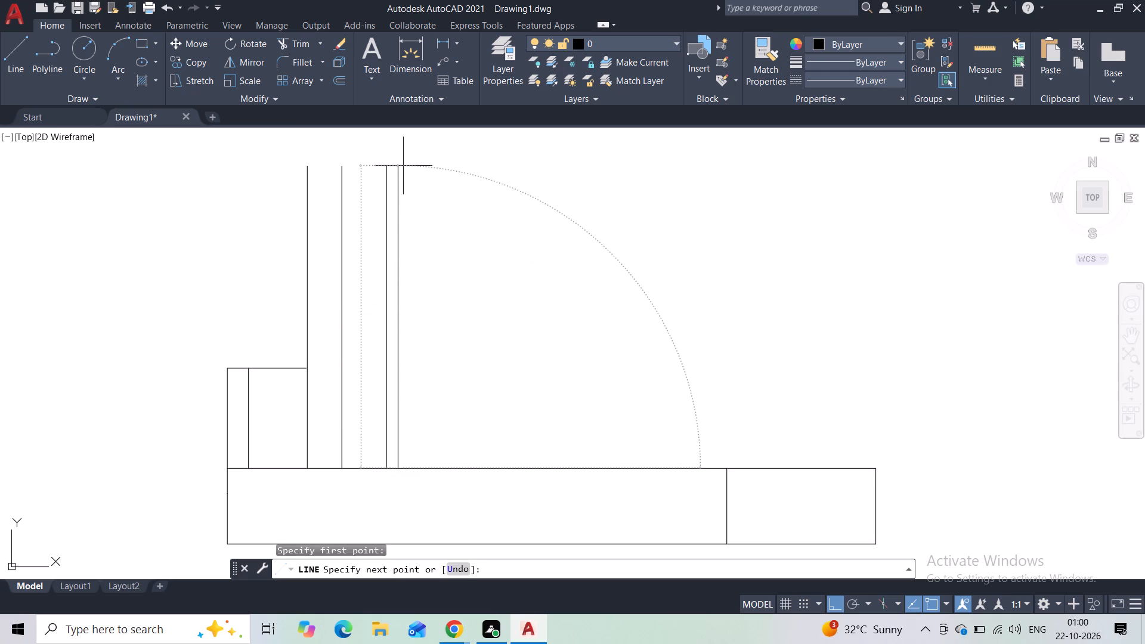
pyautogui.press('Escape')
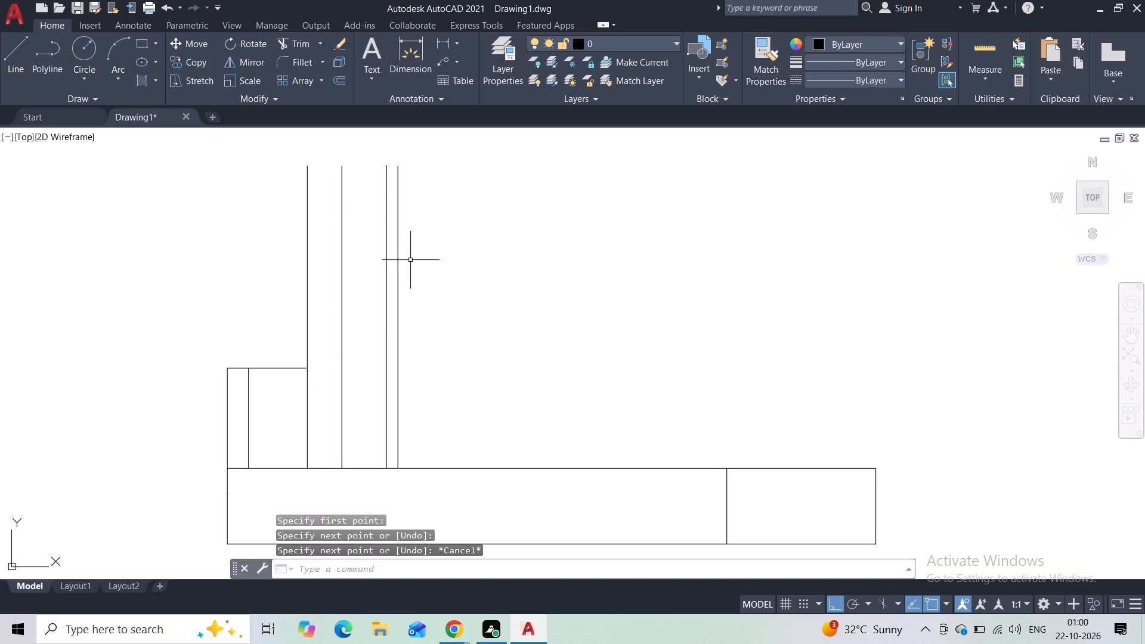
# Draw a fifth vertical line, just under 12' long, well right of the close pair, from just above the long rectangle to the other lines' tops.
pyautogui.moveTo(453, 320); pyautogui.dragTo(370, 241, button='middle')
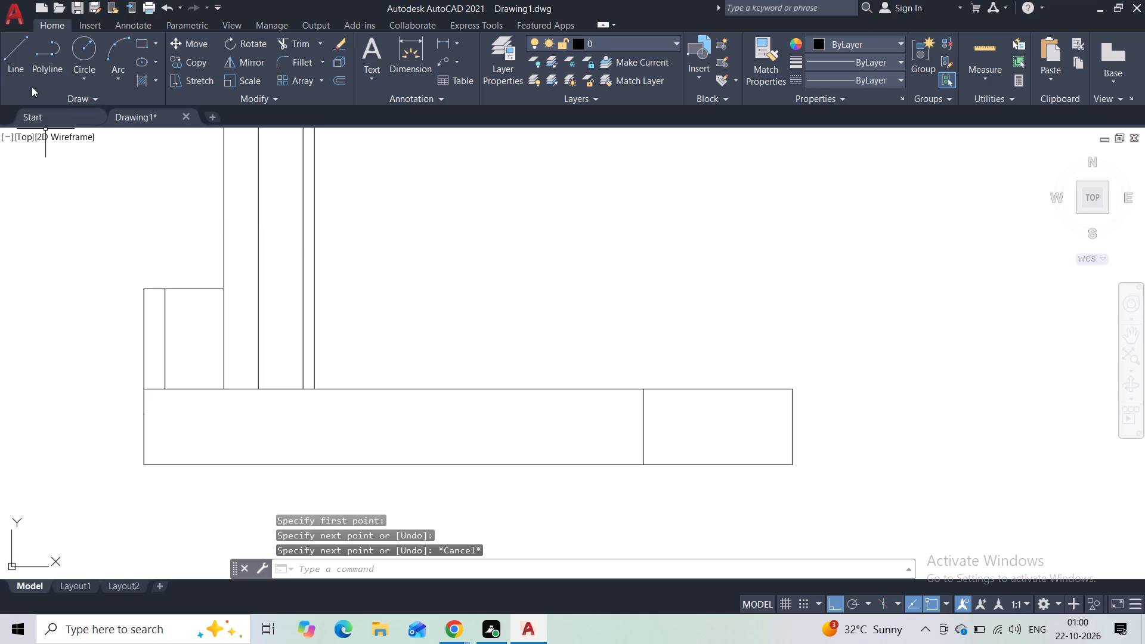
pyautogui.click(22, 70)
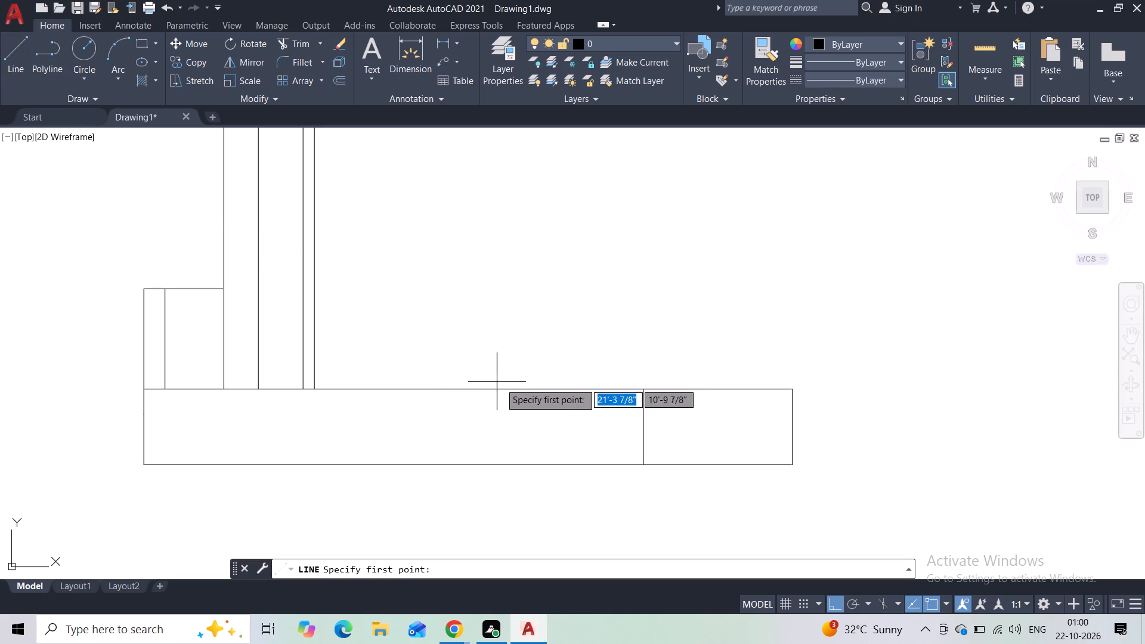
pyautogui.click(416, 383)
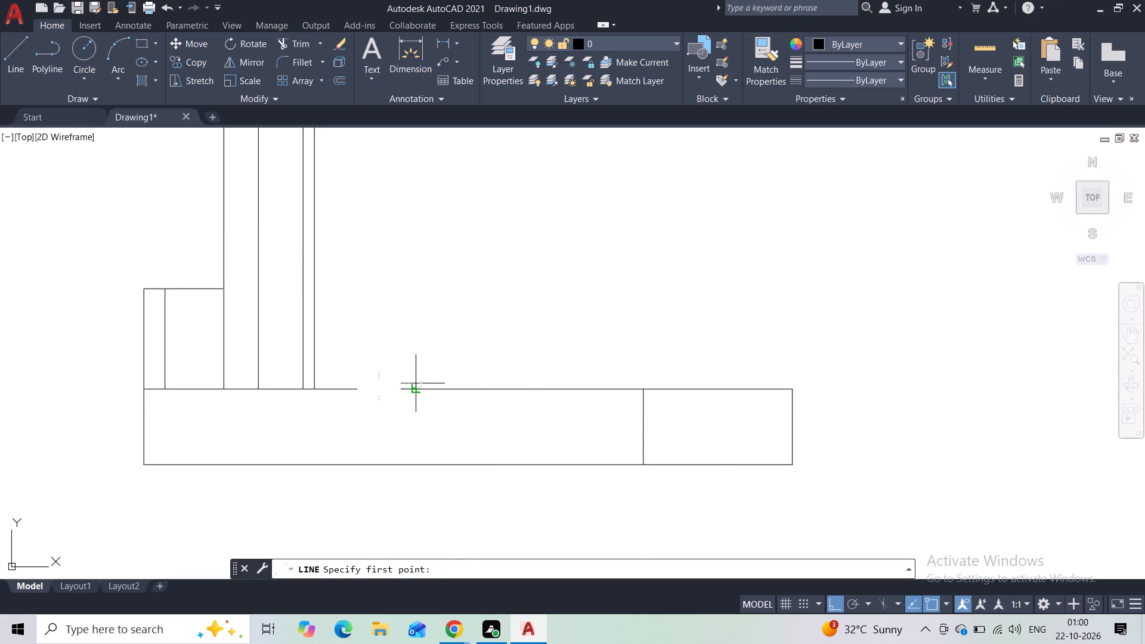
pyautogui.moveTo(413, 246); pyautogui.dragTo(409, 401, button='middle')
pyautogui.moveTo(416, 352); pyautogui.dragTo(413, 244, button='middle')
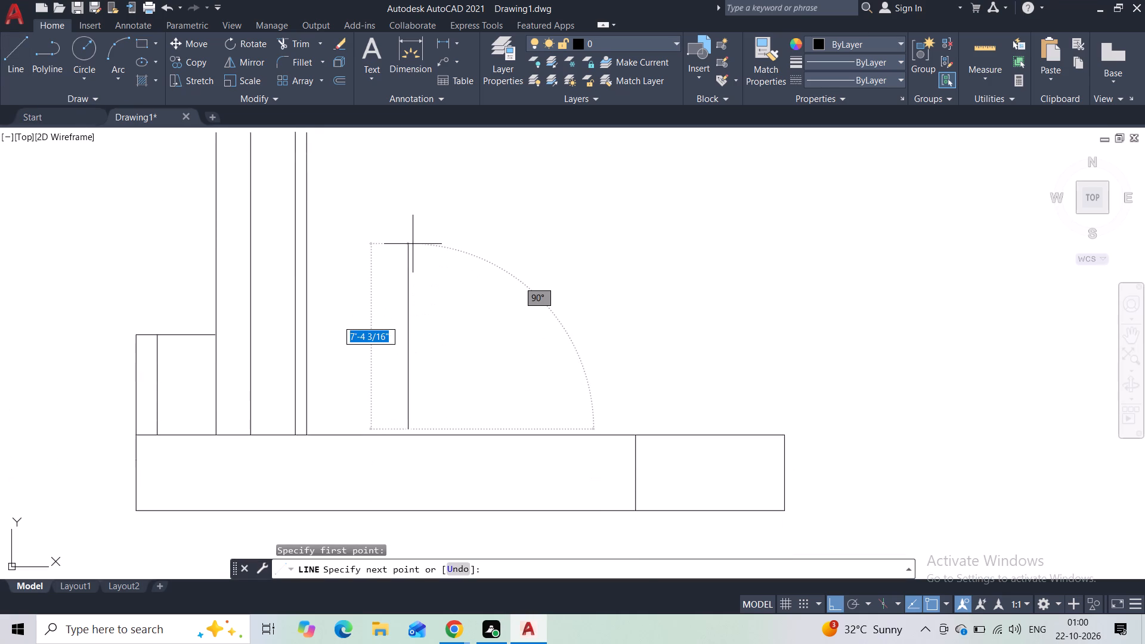
pyautogui.moveTo(414, 205); pyautogui.dragTo(409, 336, button='middle')
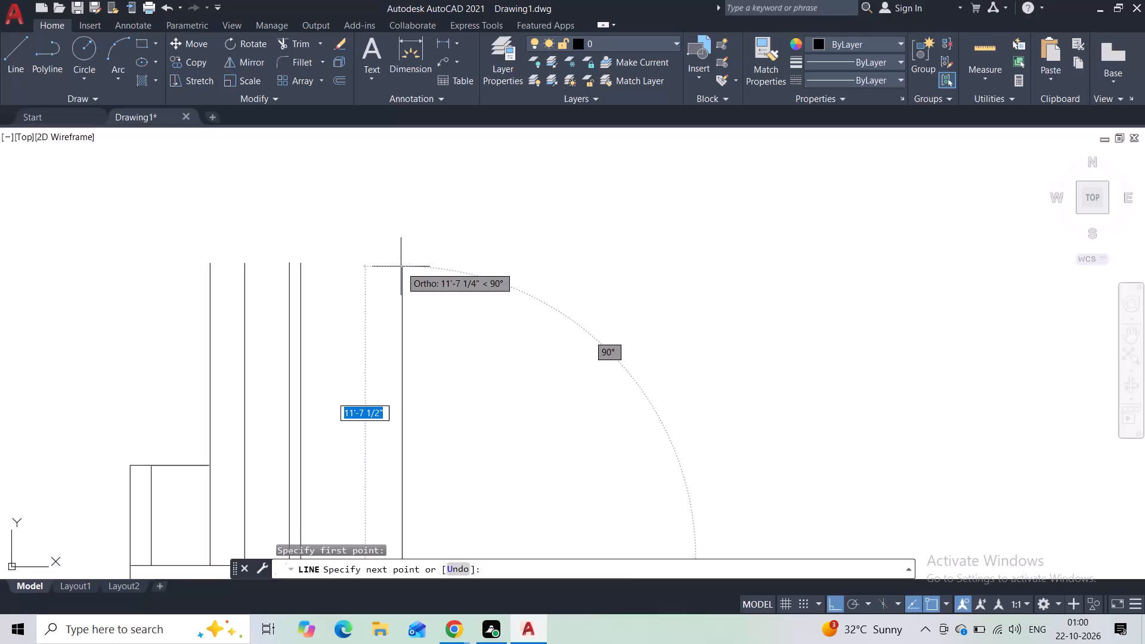
pyautogui.click(401, 261)
pyautogui.press('Escape')
# Close the gap below the fifth vertical line with a short line from its lower end to the long rectangle's top edge.
pyautogui.moveTo(451, 370); pyautogui.dragTo(406, 185, button='middle')
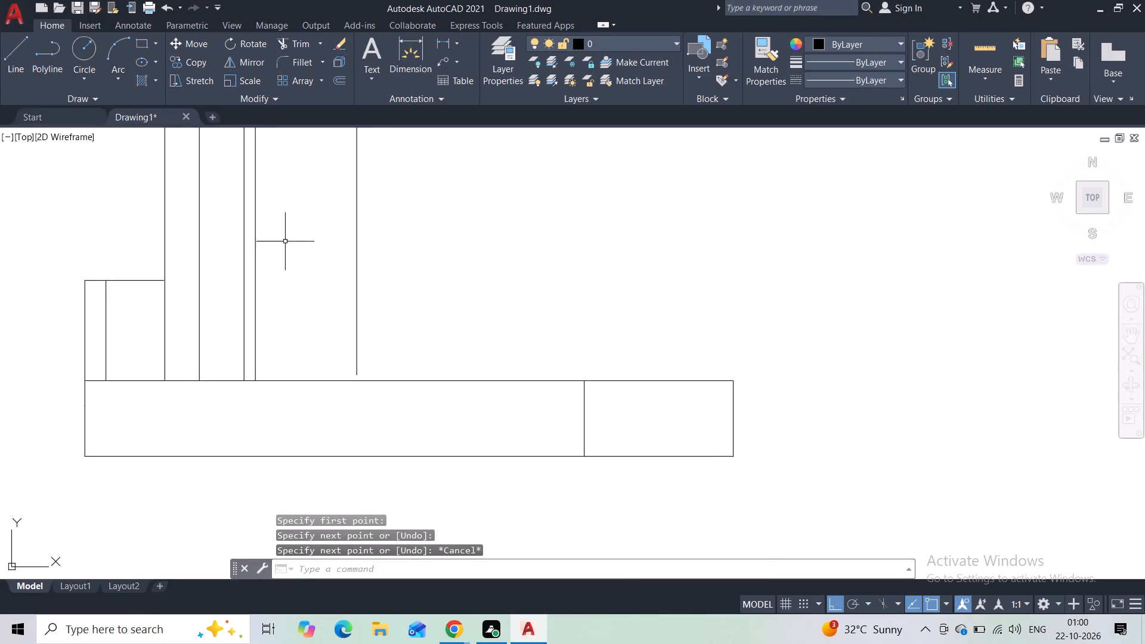
pyautogui.click(28, 71)
pyautogui.scroll(3, 304, 386)
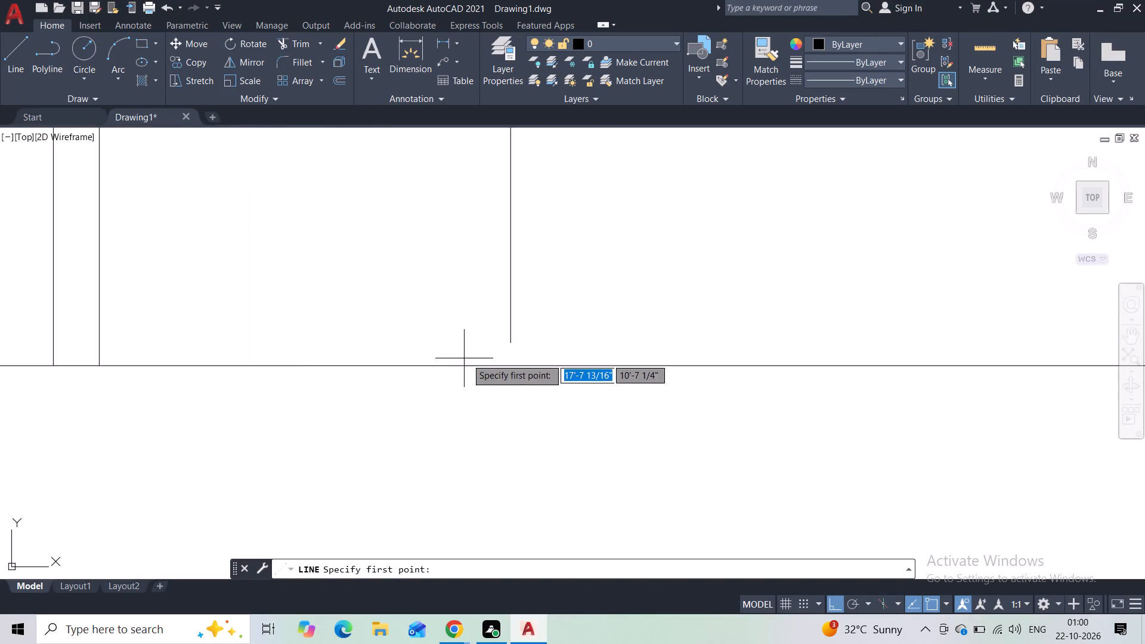
pyautogui.click(511, 342)
pyautogui.click(510, 363)
pyautogui.press('Escape')
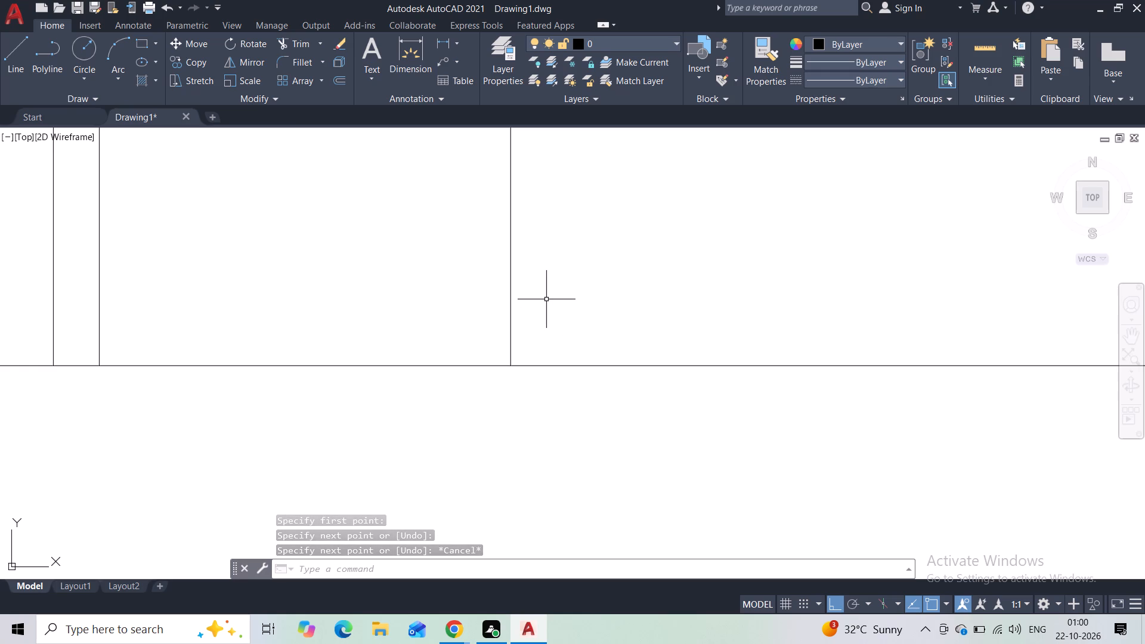
# Draw a sixth vertical line of about 12' from the long rectangle's top edge, midway between the fifth line and the divider.
pyautogui.scroll(-5, 553, 281)
pyautogui.moveTo(582, 241); pyautogui.dragTo(558, 284, button='middle')
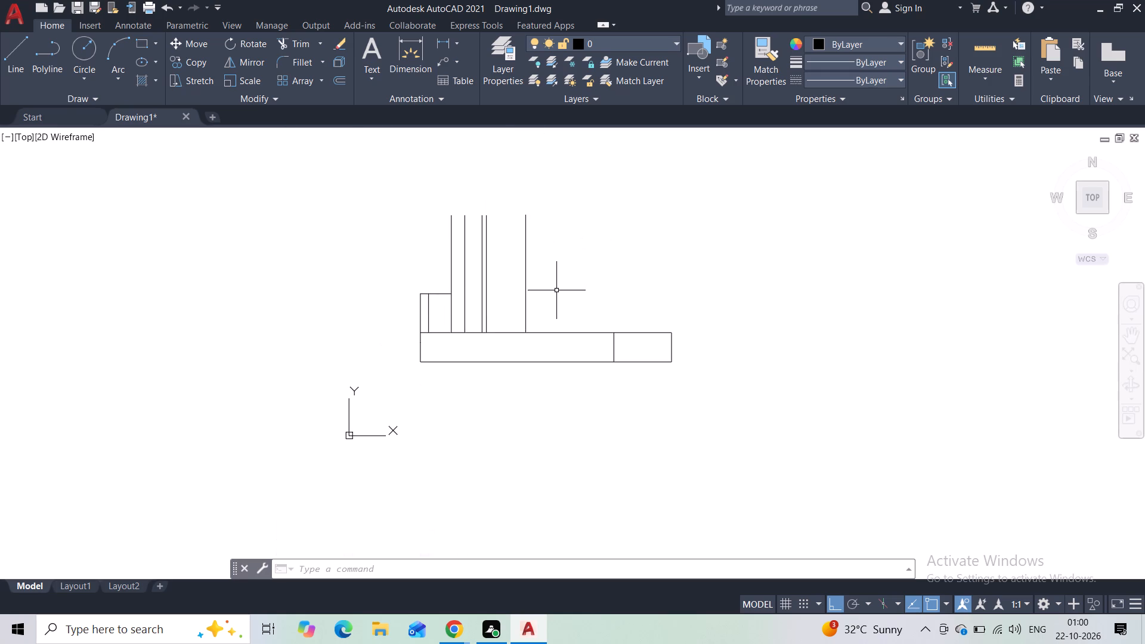
pyautogui.scroll(1, 556, 290)
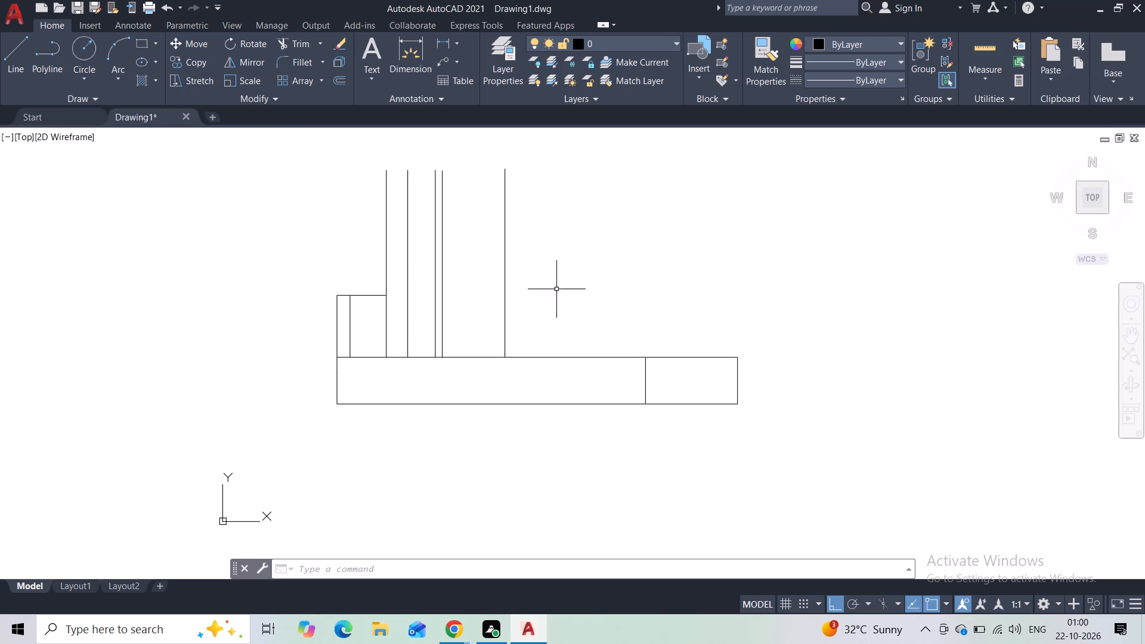
pyautogui.moveTo(556, 270); pyautogui.dragTo(527, 311, button='middle')
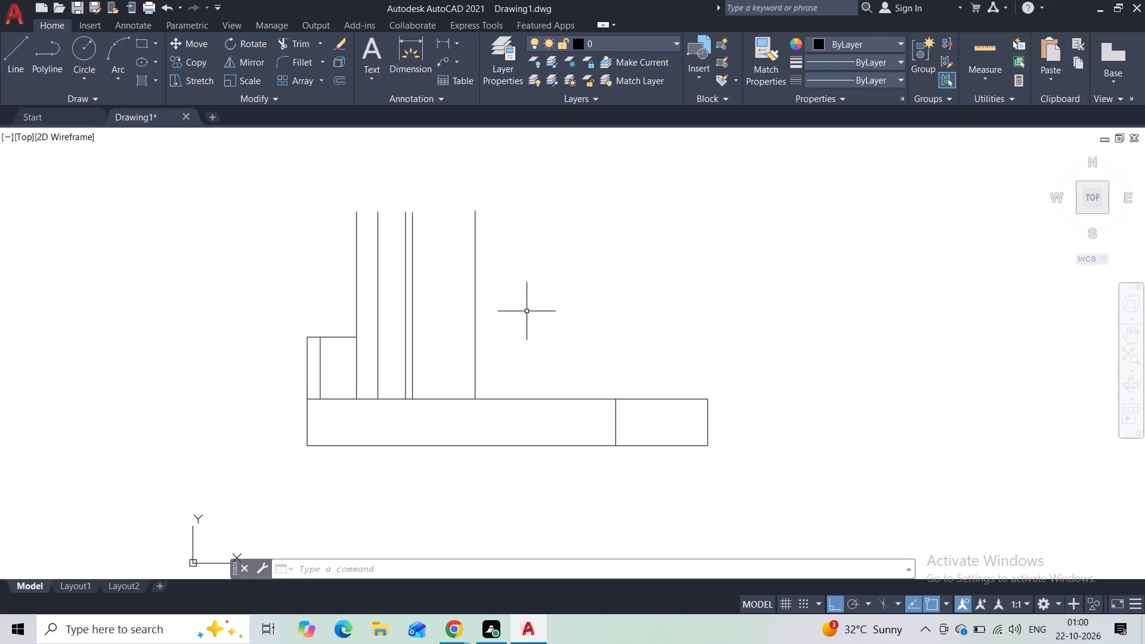
pyautogui.click(20, 51)
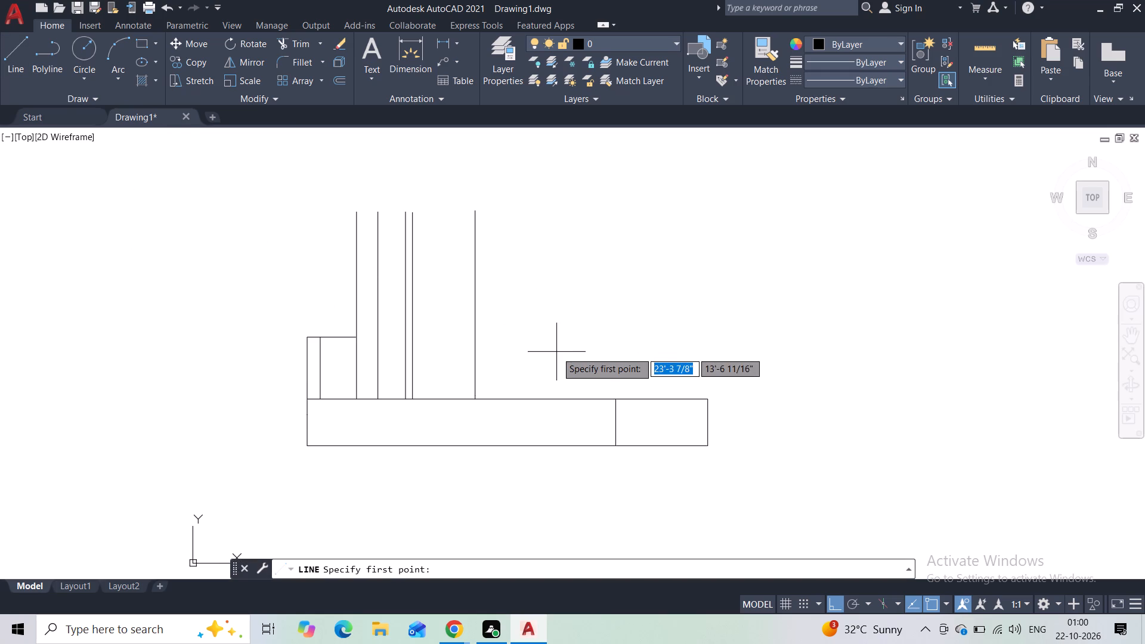
pyautogui.scroll(1, 542, 371)
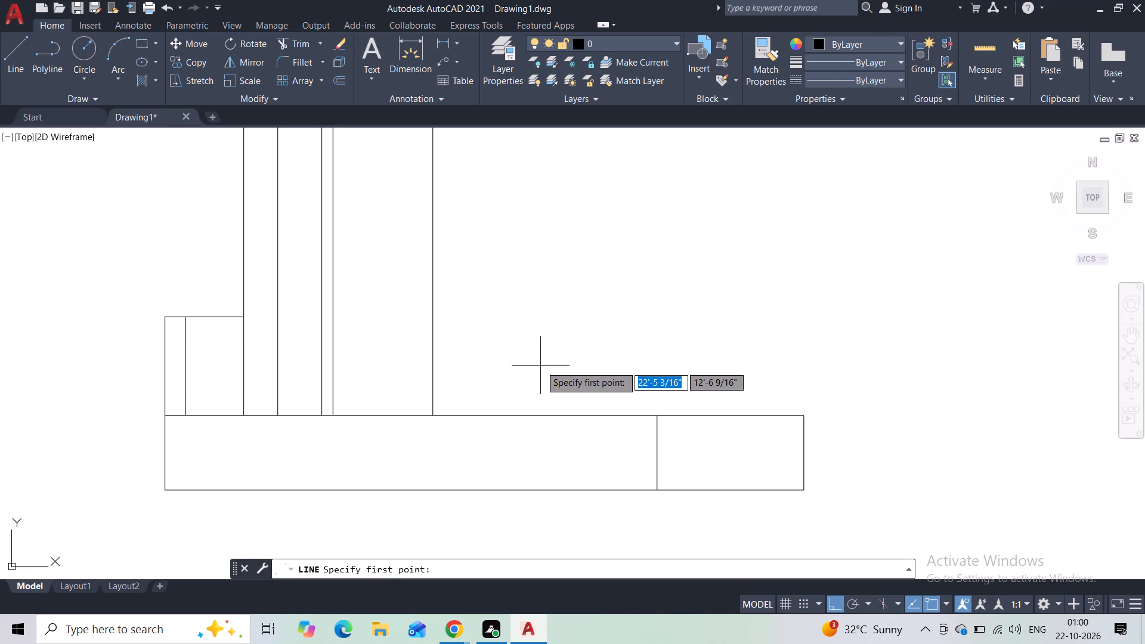
pyautogui.click(546, 414)
pyautogui.moveTo(556, 274); pyautogui.dragTo(525, 388, button='middle')
pyautogui.scroll(1, 523, 355)
pyautogui.scroll(-2, 523, 343)
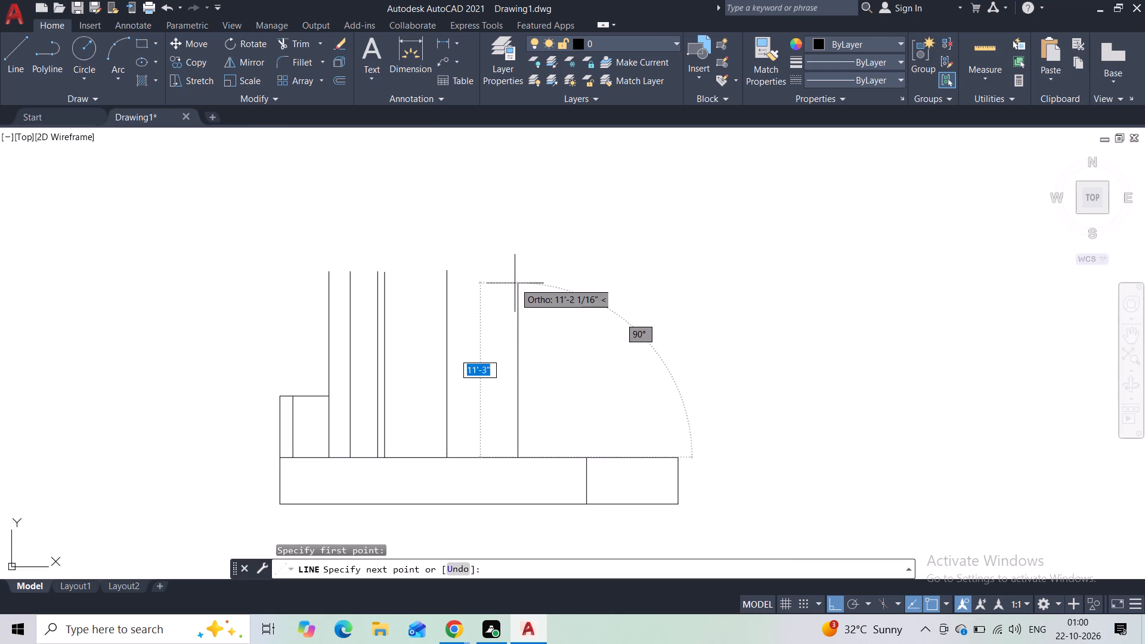
pyautogui.click(511, 271)
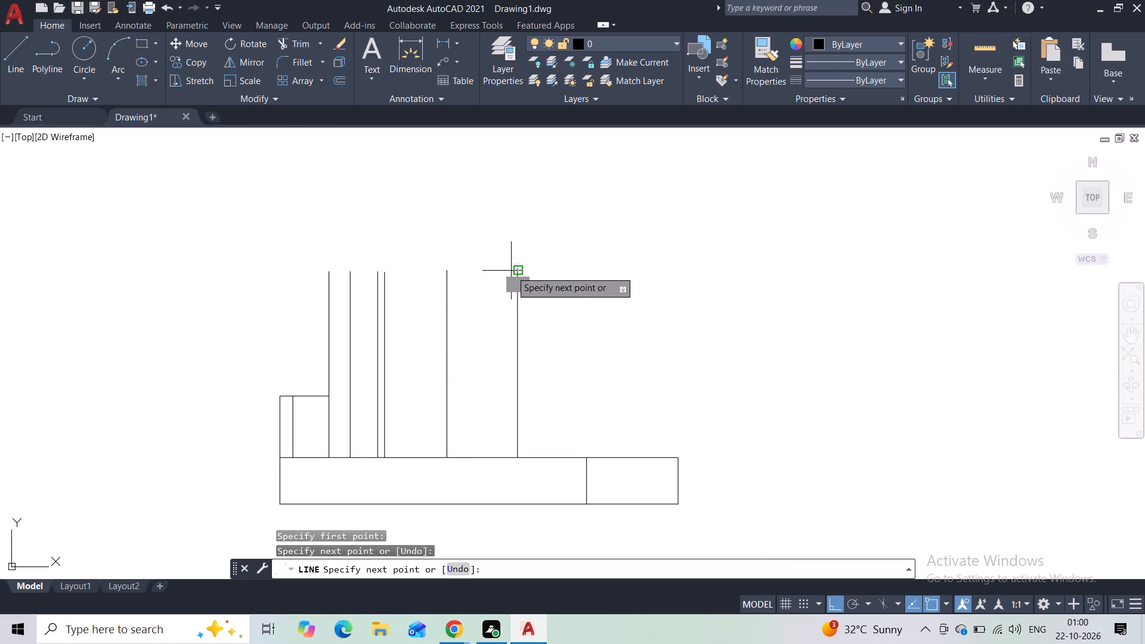
pyautogui.press('Escape')
# Draw a thin horizontal rectangle, about 4' by 3", between the fifth and sixth vertical lines, just above the long rectangle.
pyautogui.moveTo(490, 355); pyautogui.dragTo(478, 273, button='middle')
pyautogui.scroll(2, 466, 321)
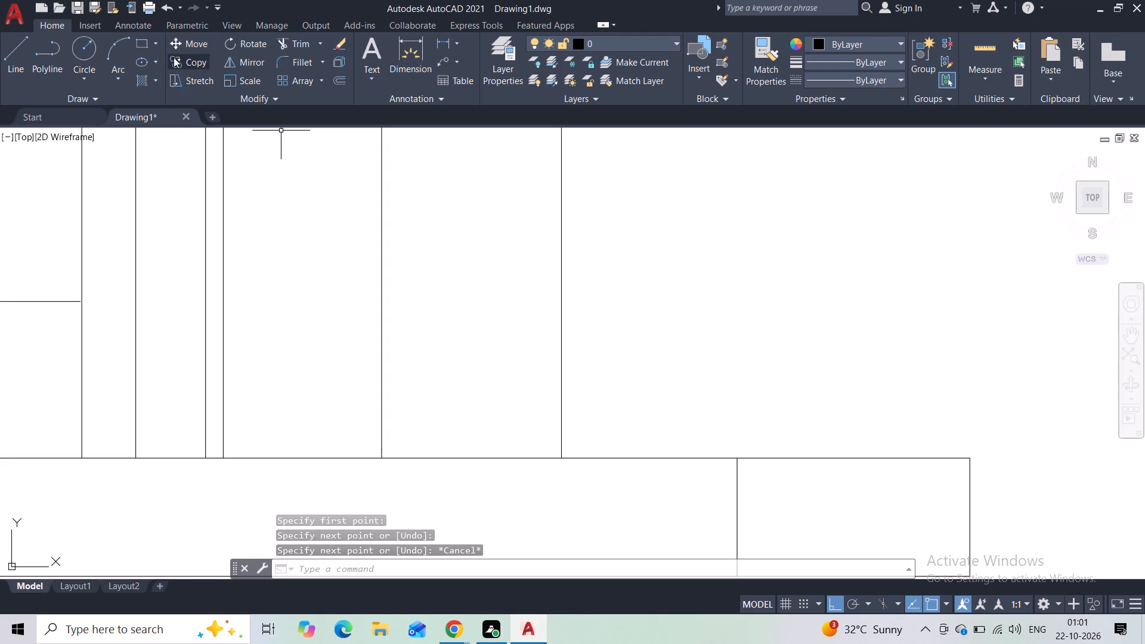
pyautogui.click(141, 41)
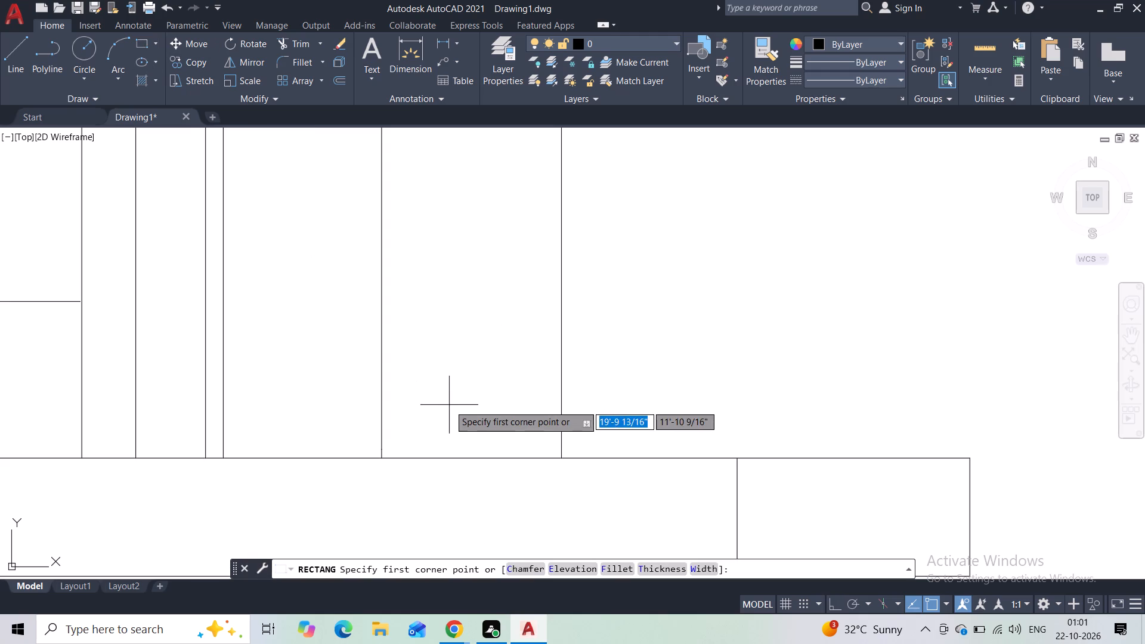
pyautogui.click(392, 428)
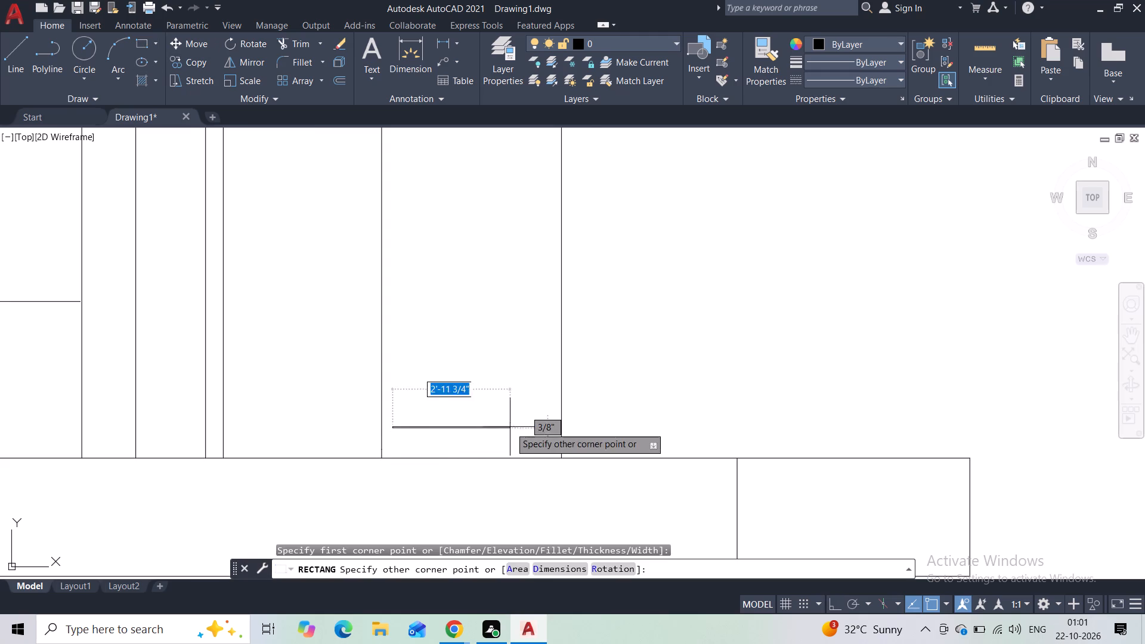
pyautogui.click(547, 437)
# Copy the thin slat straight upward four times, about 5" to 6" apart, between the fifth and sixth vertical lines.
pyautogui.click(531, 394)
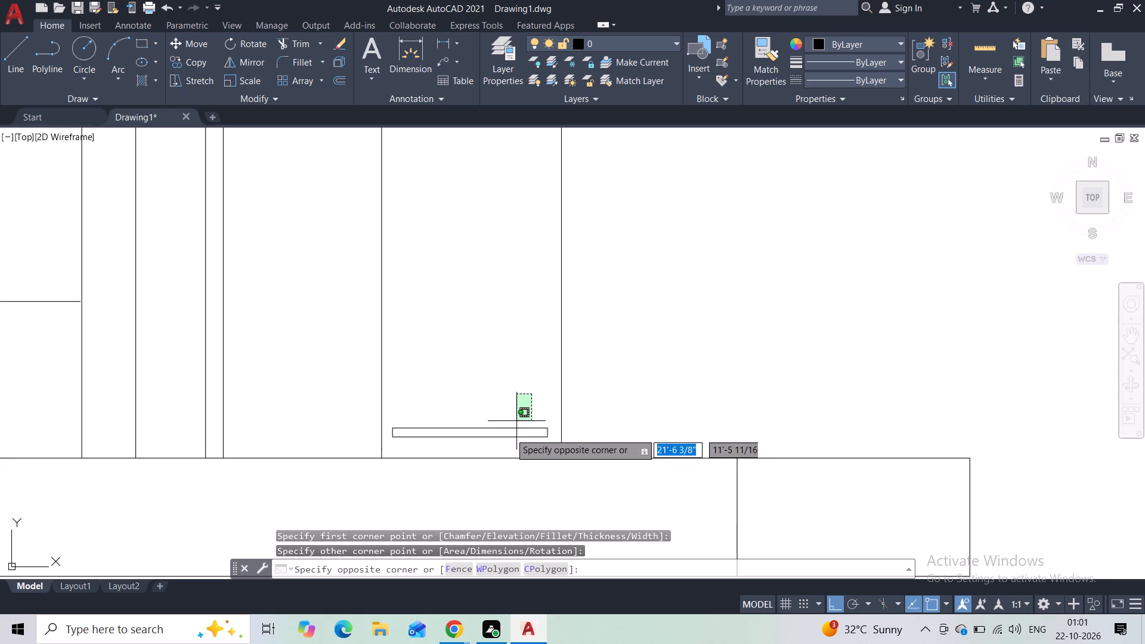
pyautogui.click(508, 435)
pyautogui.click(199, 65)
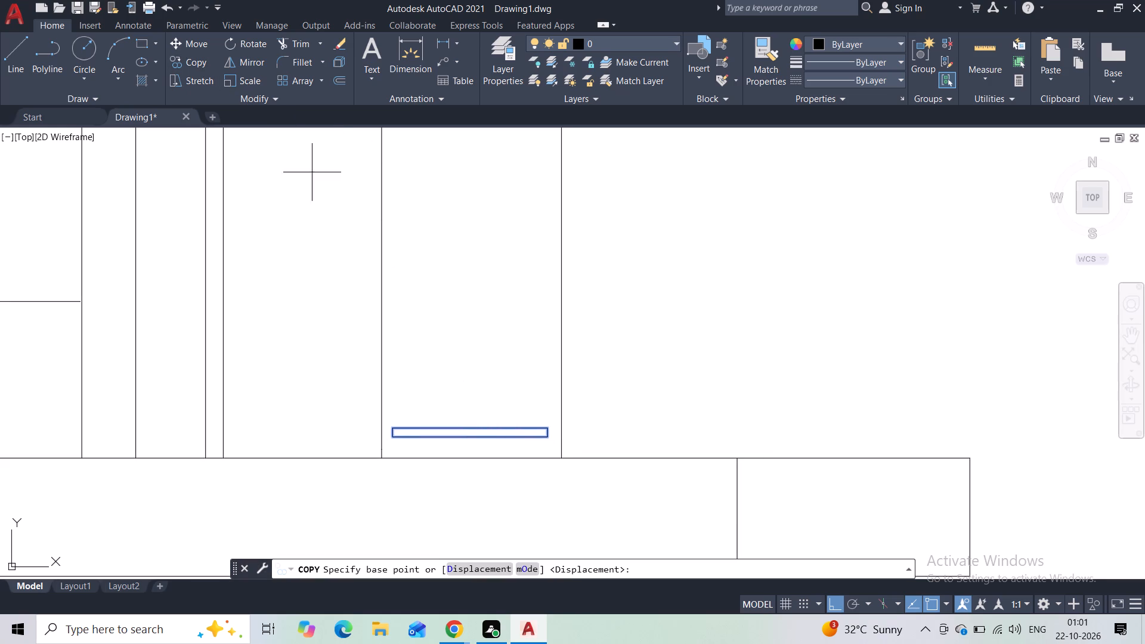
pyautogui.click(471, 434)
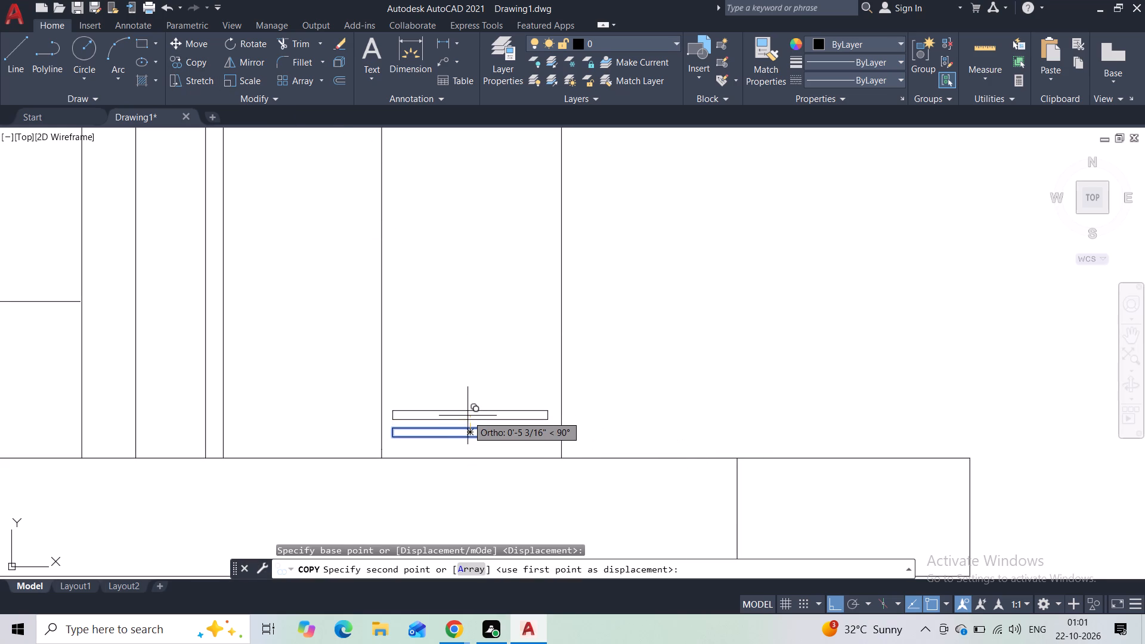
pyautogui.click(468, 416)
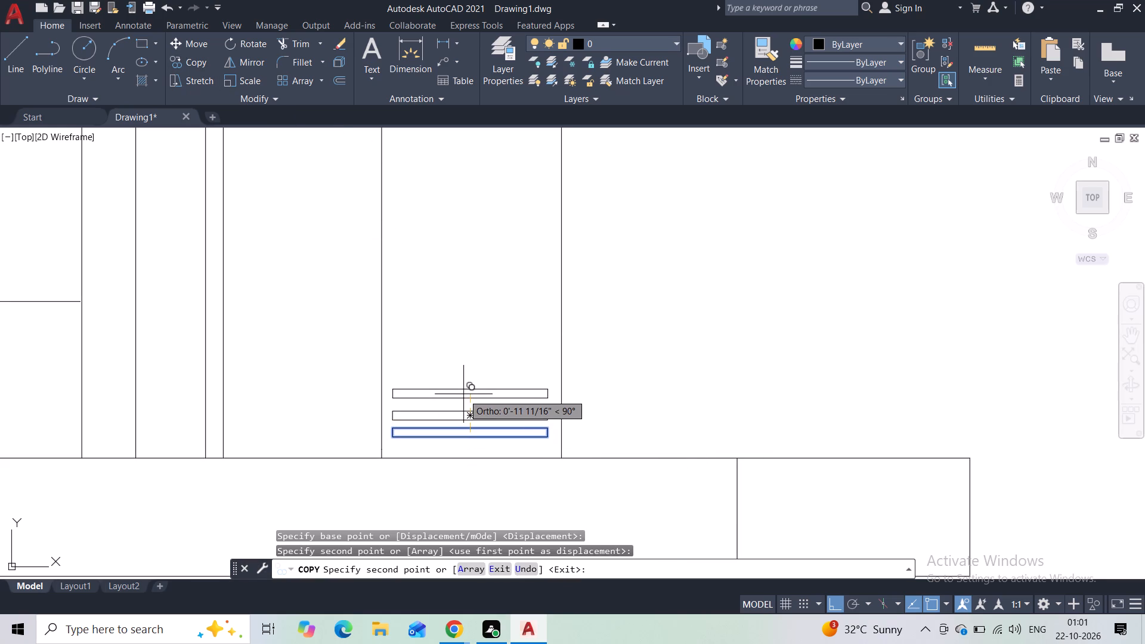
pyautogui.click(463, 396)
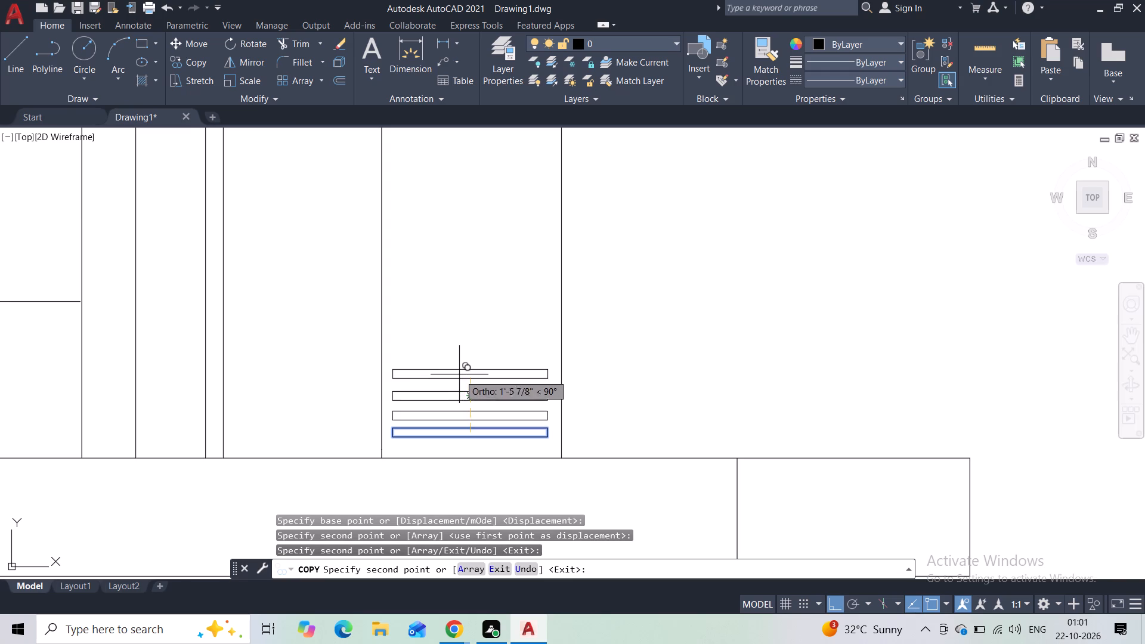
pyautogui.click(458, 377)
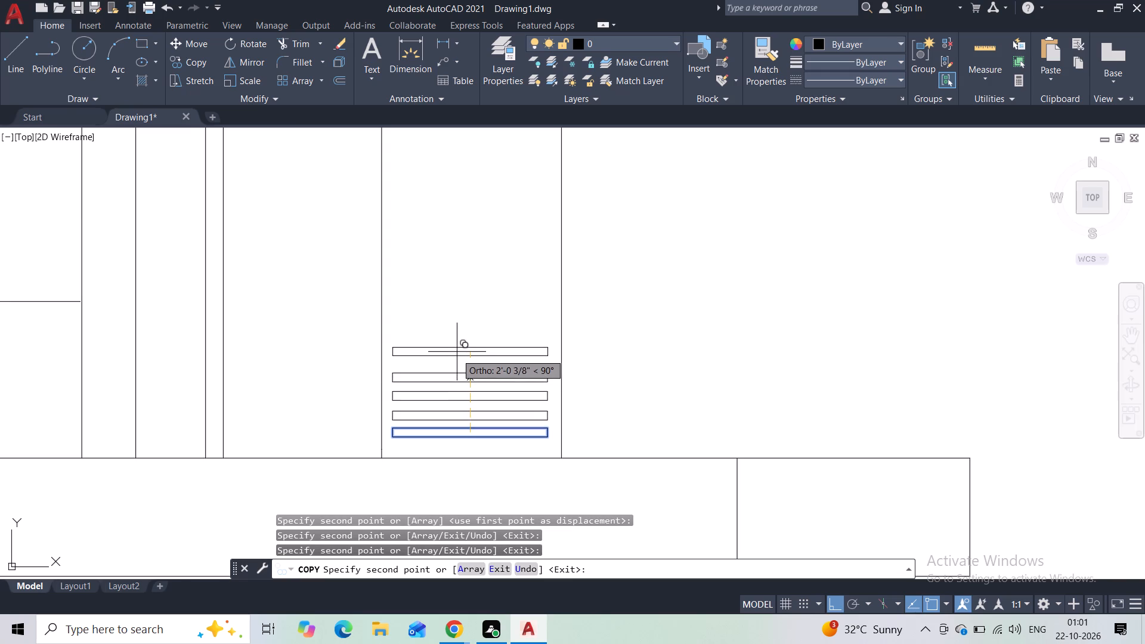
pyautogui.click(454, 358)
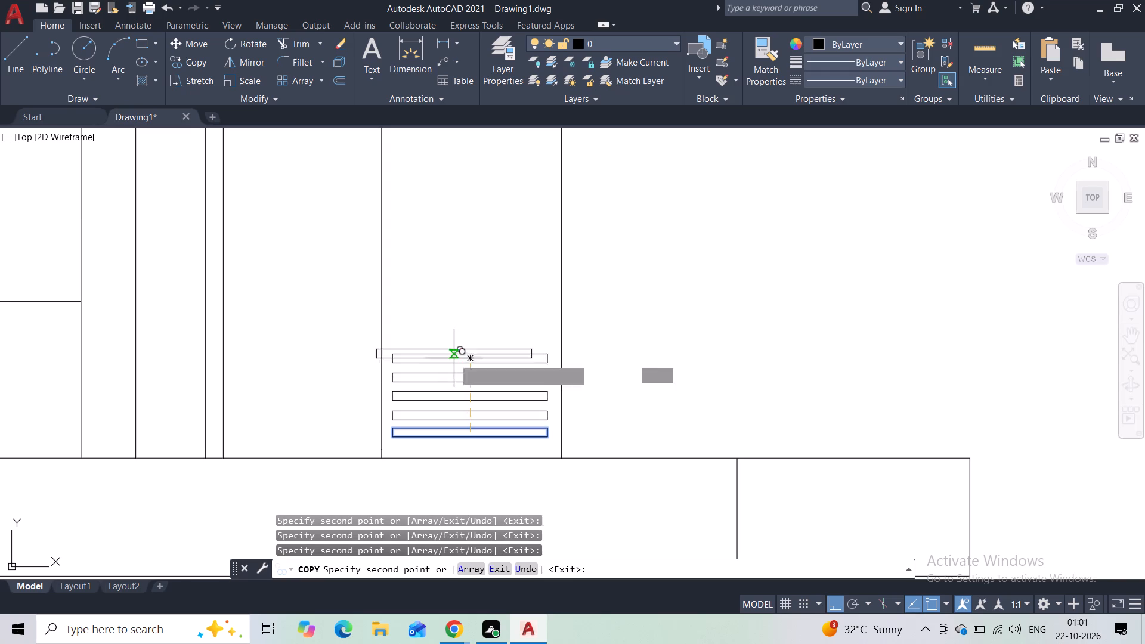
pyautogui.press('Escape')
pyautogui.moveTo(646, 324); pyautogui.dragTo(642, 335, button='middle')
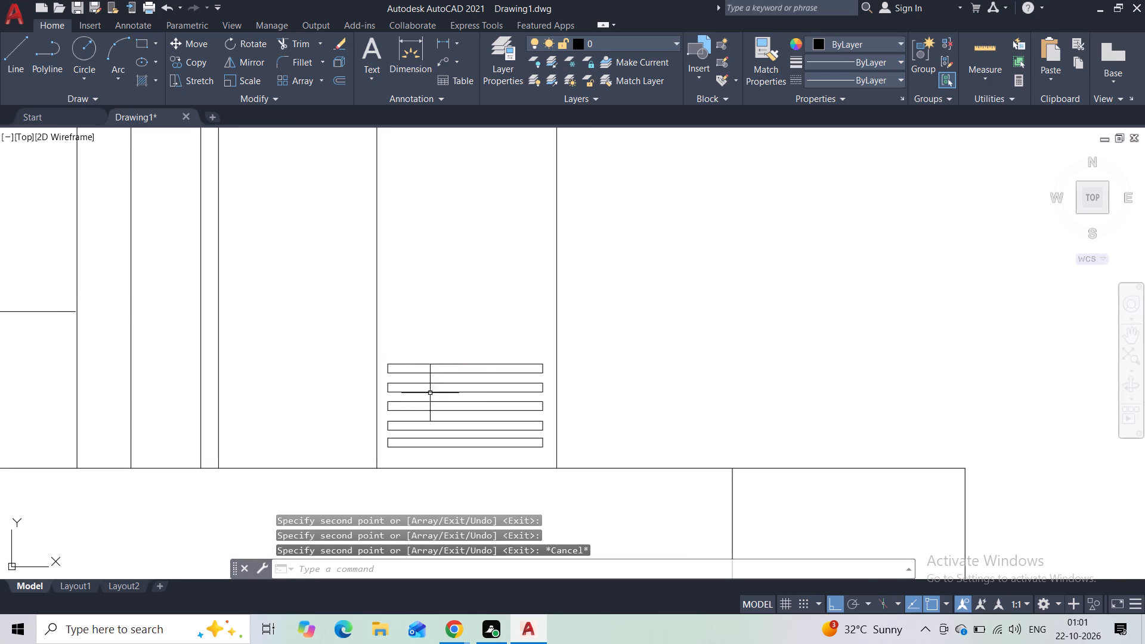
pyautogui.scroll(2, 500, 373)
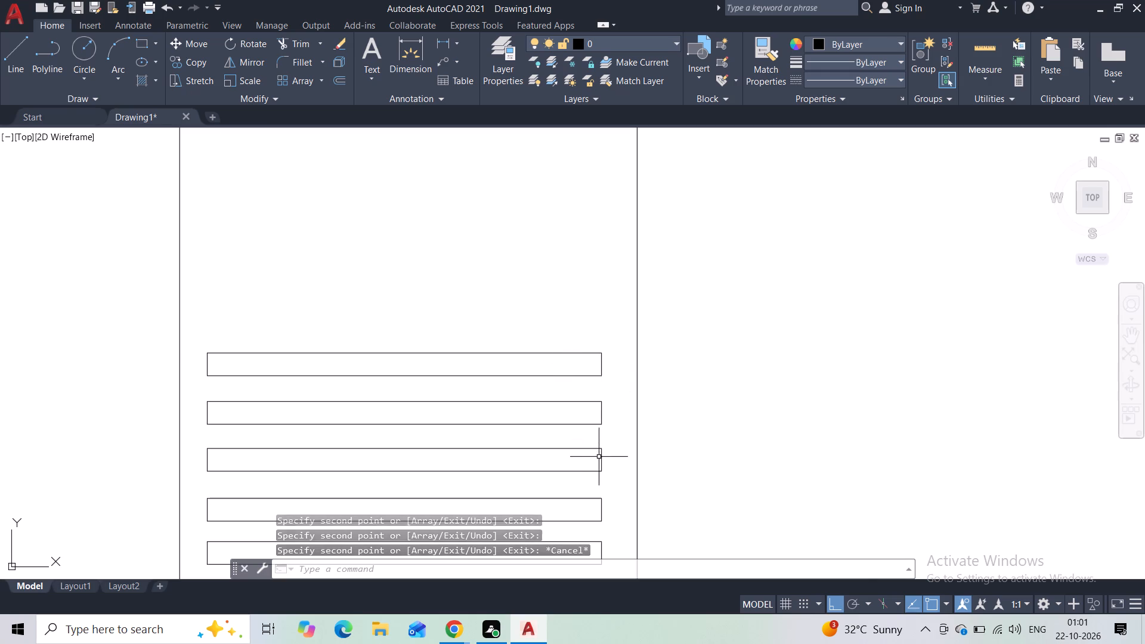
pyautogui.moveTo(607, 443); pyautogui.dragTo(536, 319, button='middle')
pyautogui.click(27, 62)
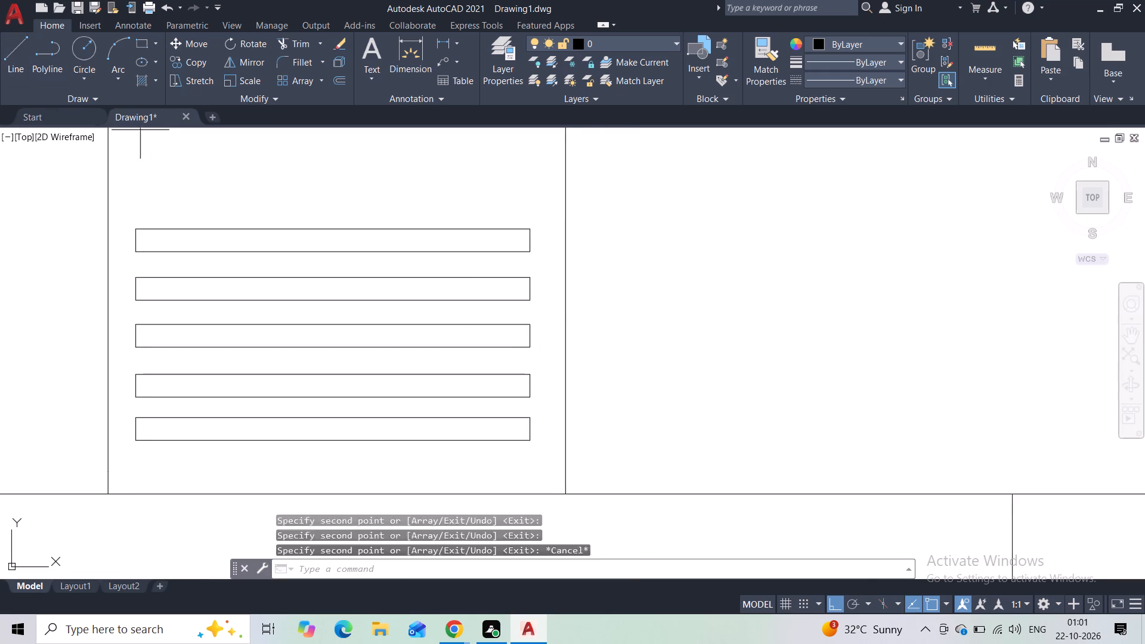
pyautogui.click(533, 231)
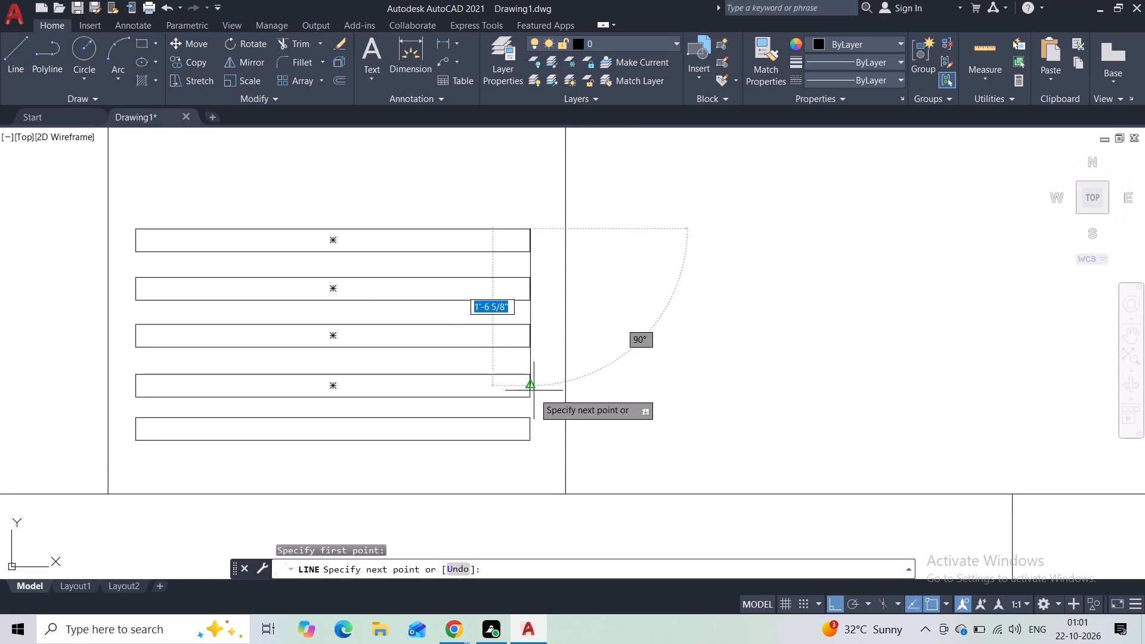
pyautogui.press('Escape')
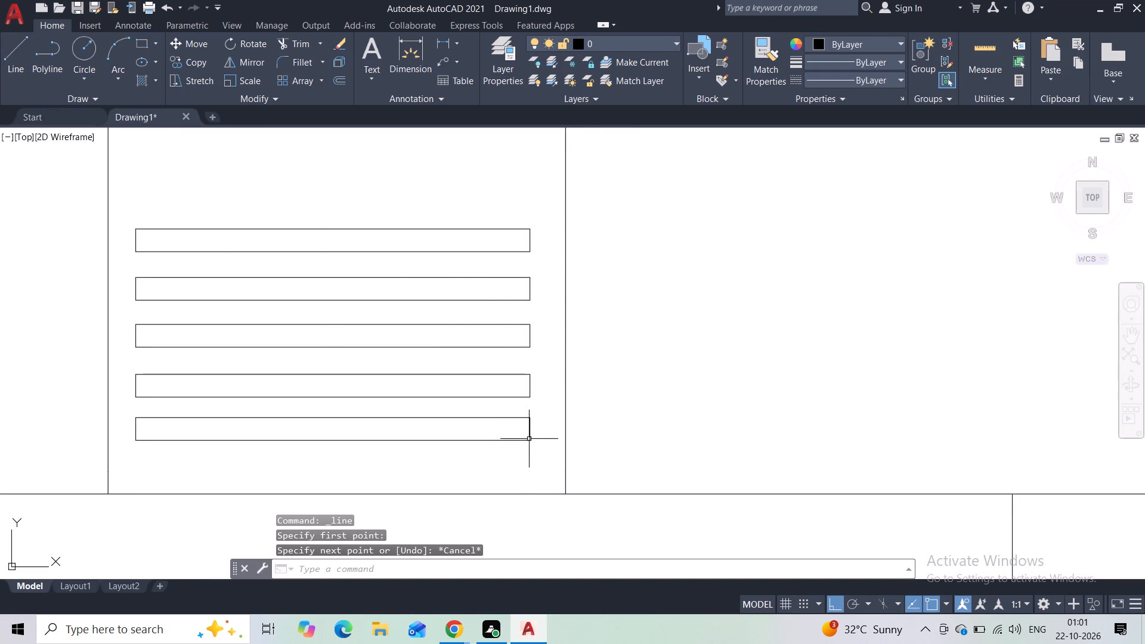
# Check the length of the first tall vertical line with a linear dimension, without placing it.
pyautogui.moveTo(485, 271); pyautogui.dragTo(481, 359, button='middle')
pyautogui.scroll(-2, 481, 347)
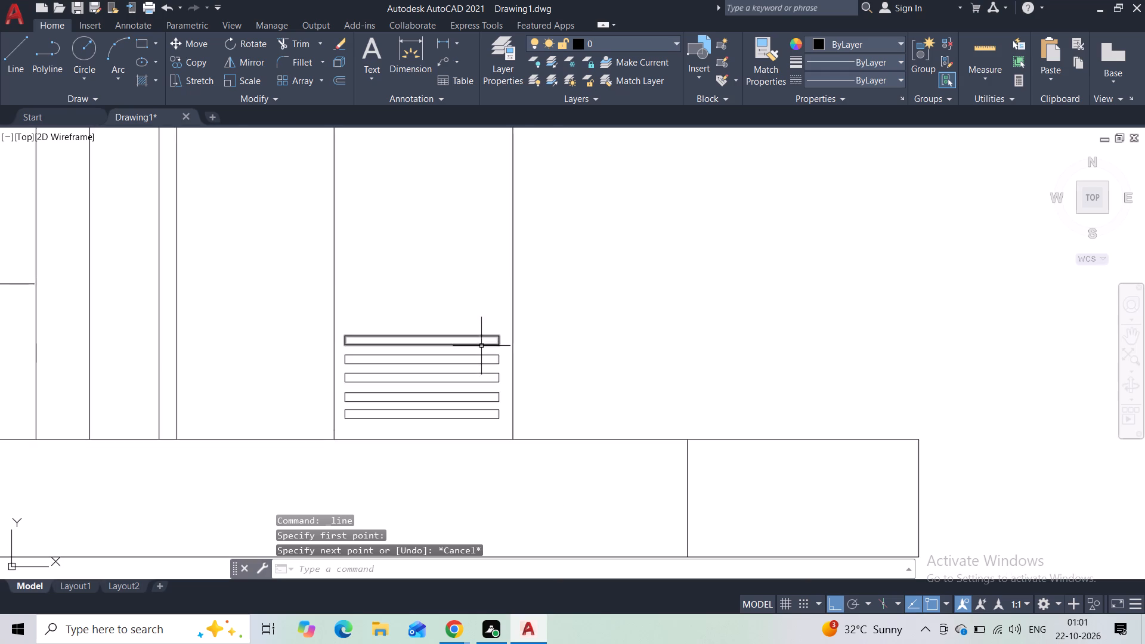
pyautogui.scroll(-1, 481, 346)
pyautogui.scroll(-1, 581, 305)
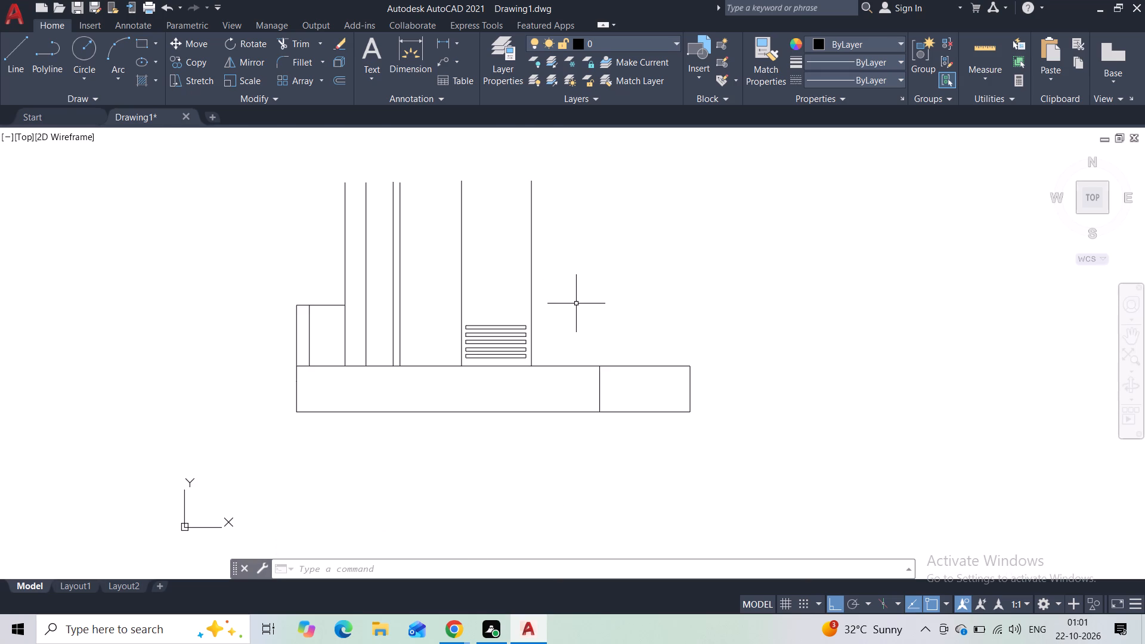
pyautogui.moveTo(575, 306); pyautogui.dragTo(574, 306, button='middle')
pyautogui.moveTo(574, 306); pyautogui.dragTo(568, 335, button='middle')
pyautogui.scroll(1, 568, 335)
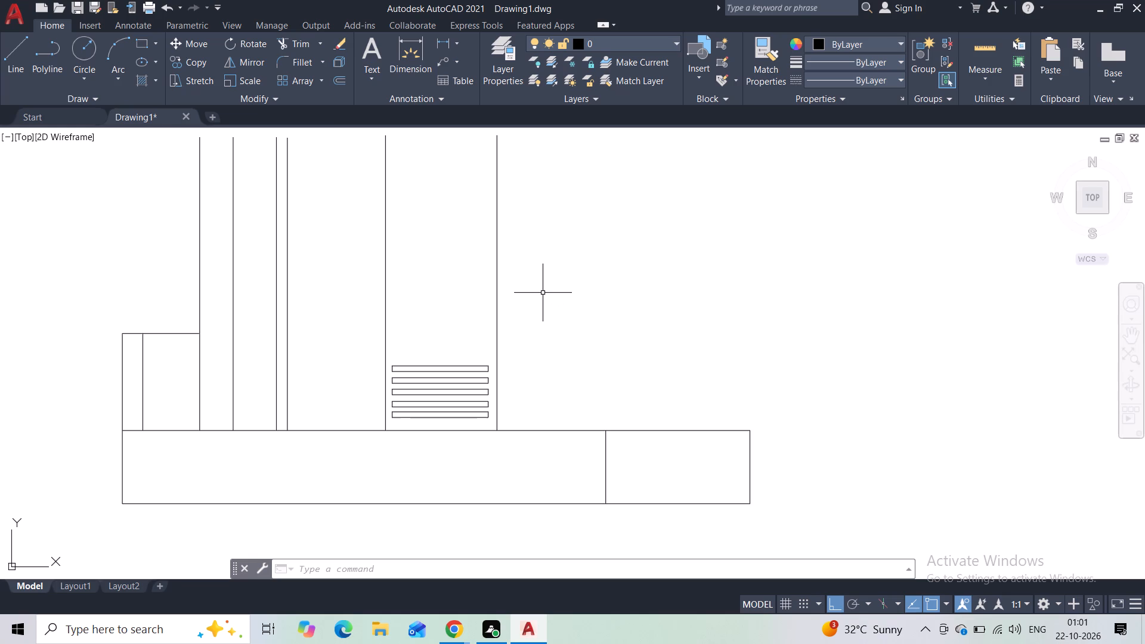
pyautogui.moveTo(422, 235); pyautogui.dragTo(412, 290, button='middle')
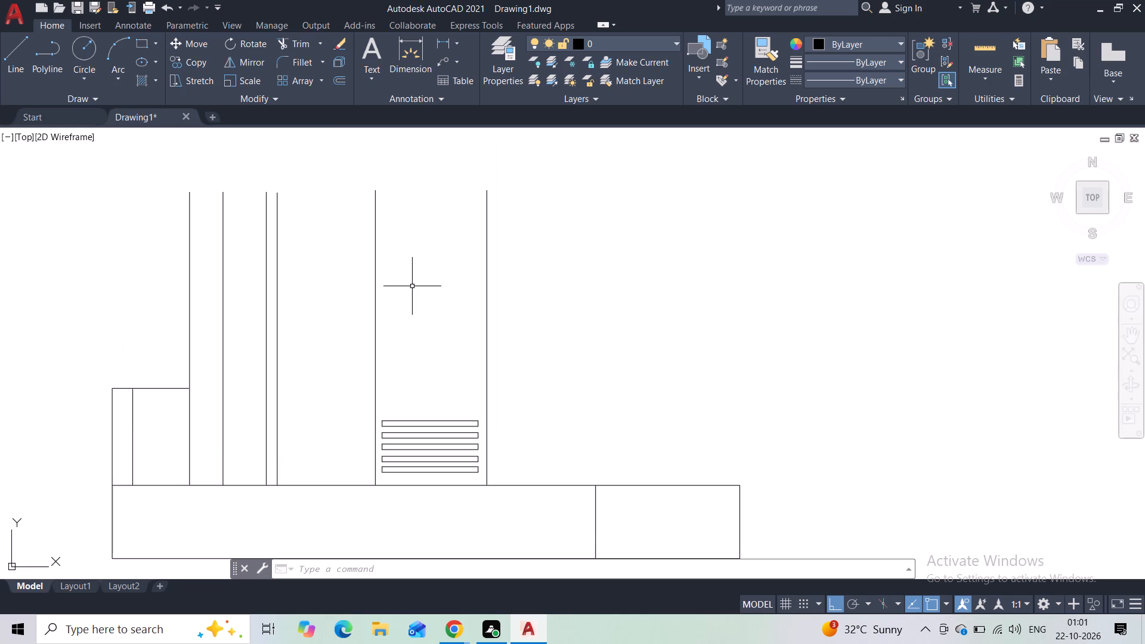
pyautogui.click(442, 43)
pyautogui.click(185, 193)
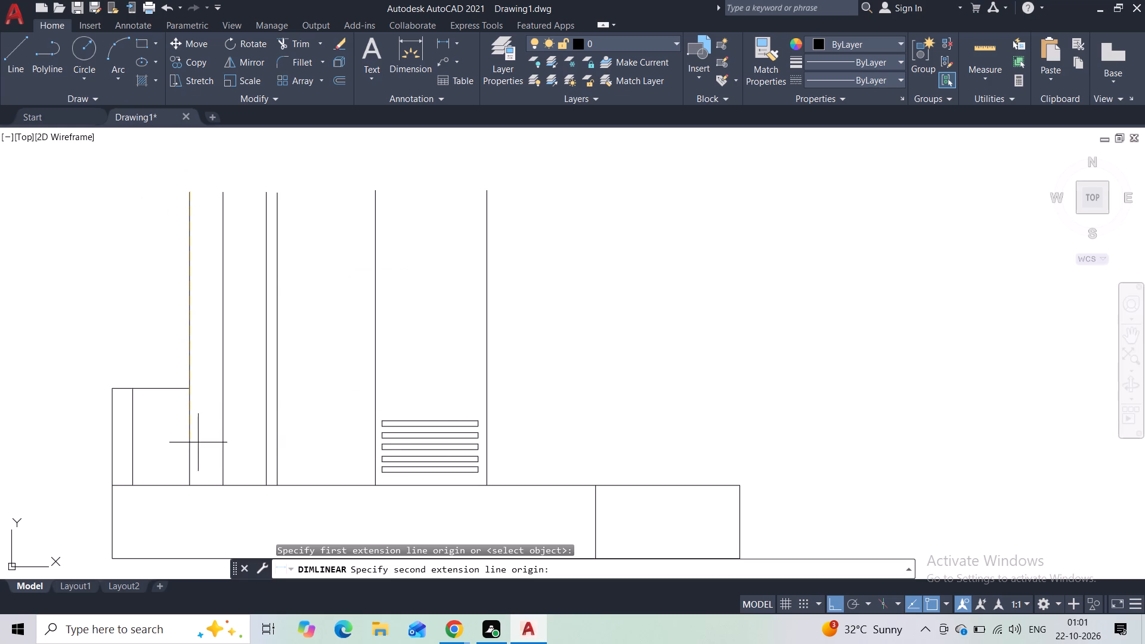
pyautogui.click(191, 481)
pyautogui.scroll(3, 101, 346)
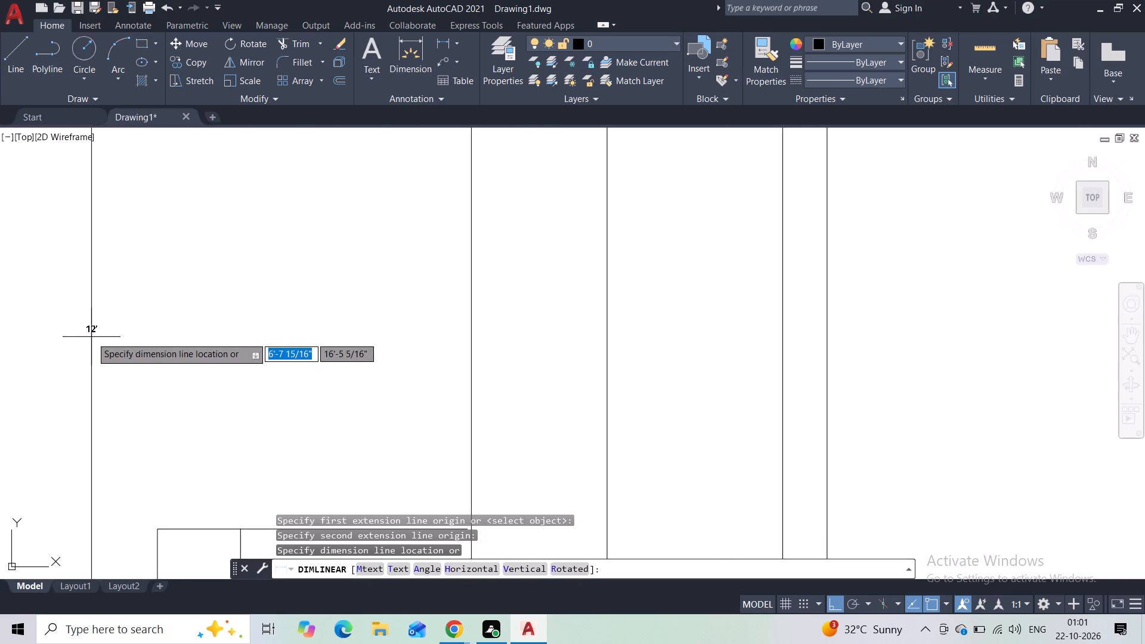
pyautogui.scroll(1, 91, 337)
pyautogui.scroll(-5, 91, 337)
pyautogui.press('Escape')
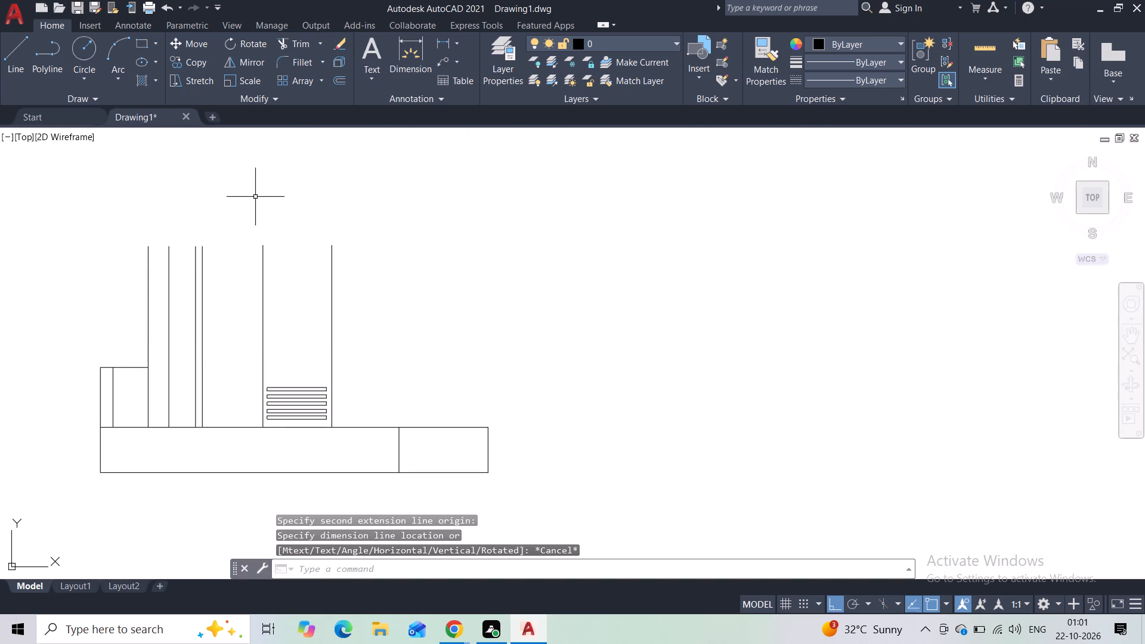
# Draw a horizontal line about 26'-11" long from the fifth vertical line's top, across the sixth line's top and beyond.
pyautogui.click(4, 67)
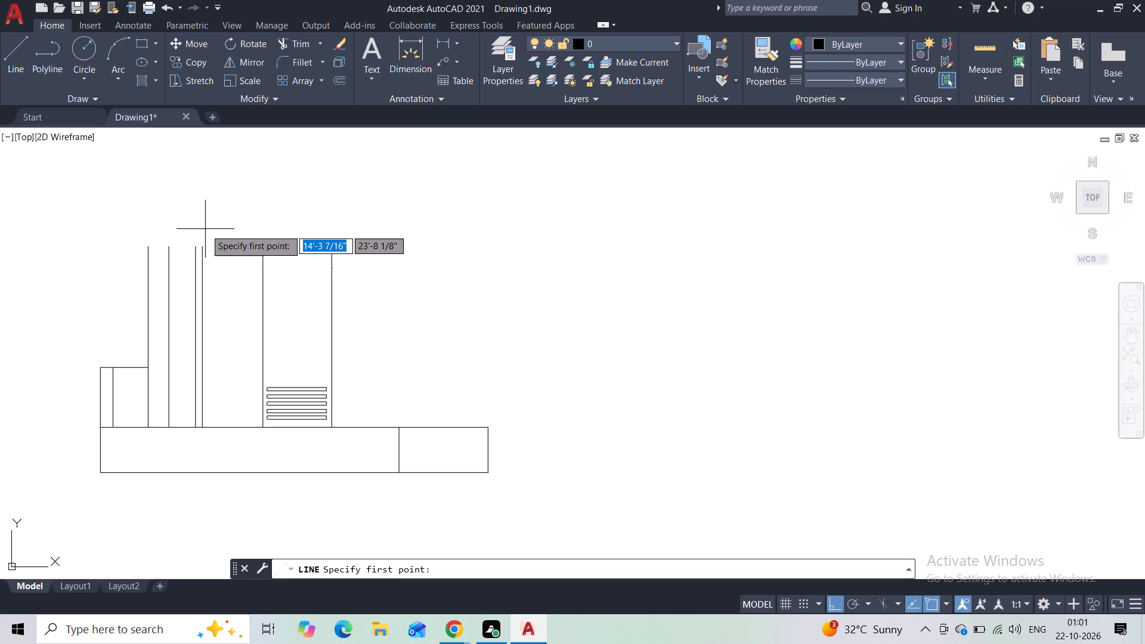
pyautogui.click(264, 249)
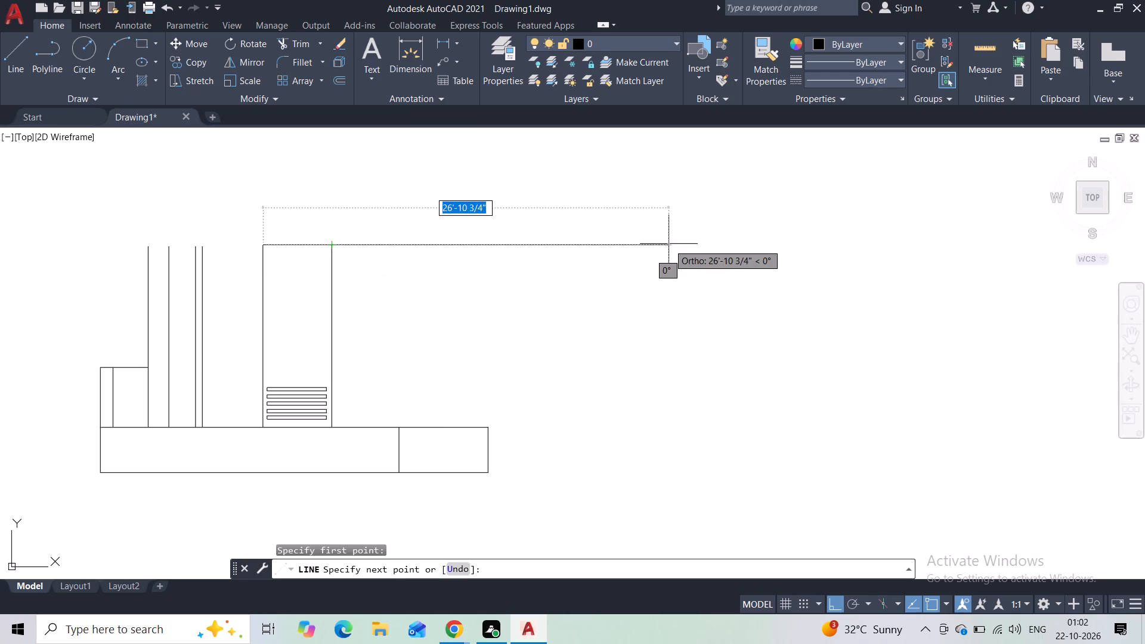
pyautogui.click(669, 244)
pyautogui.press('Escape')
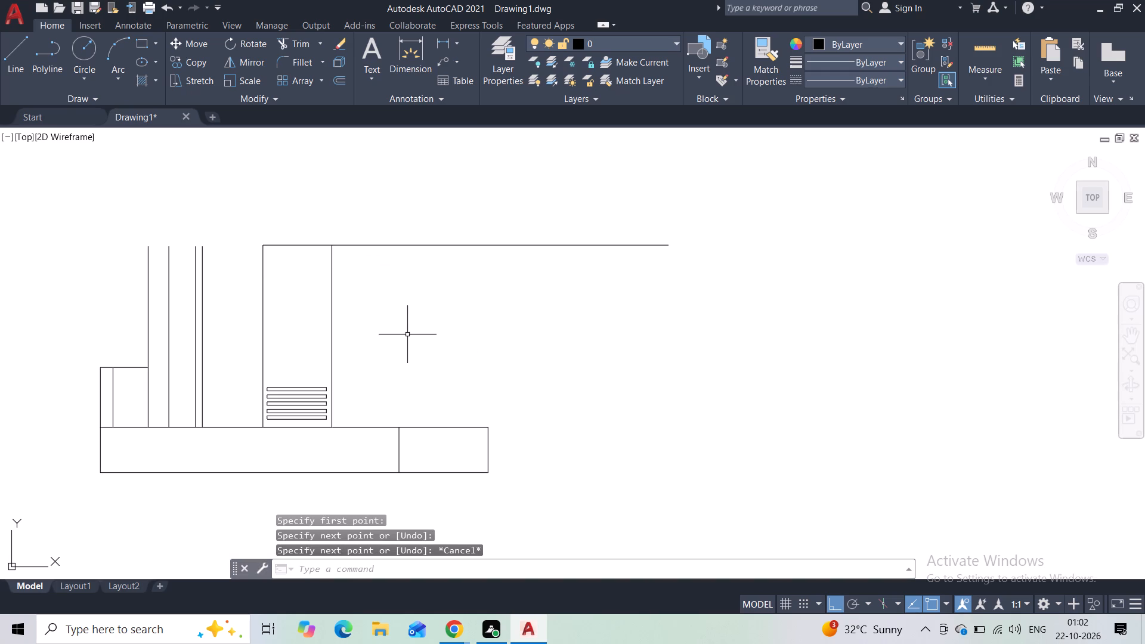
# Draw a rectangle about 4.5' by 9' between the fifth and sixth vertical lines, from their tops to just above the slats.
pyautogui.click(145, 45)
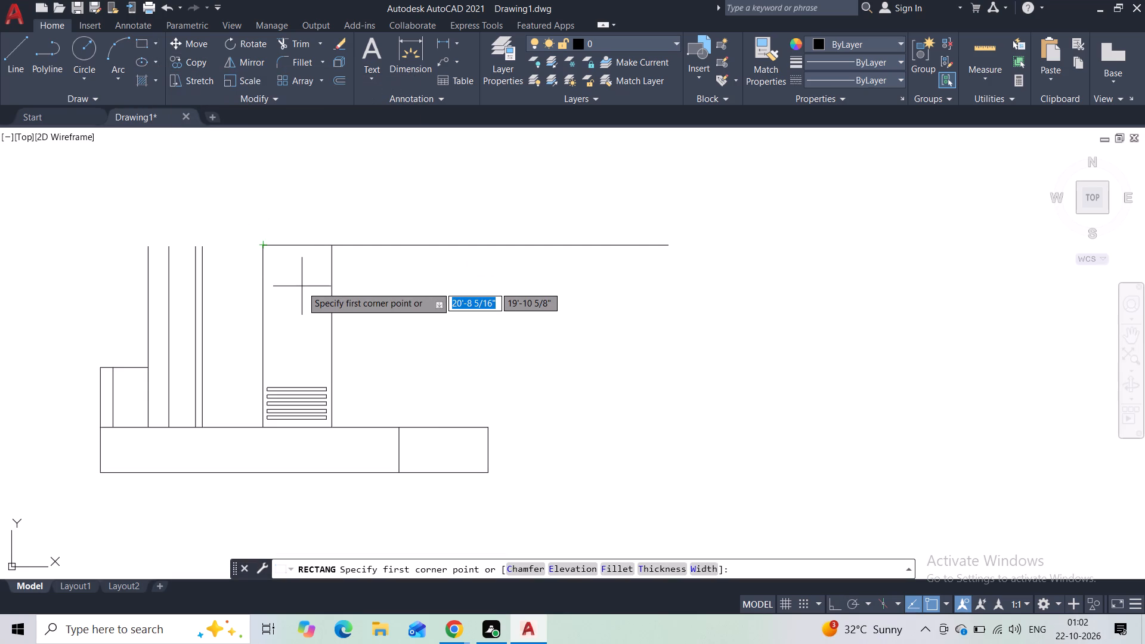
pyautogui.scroll(1, 299, 273)
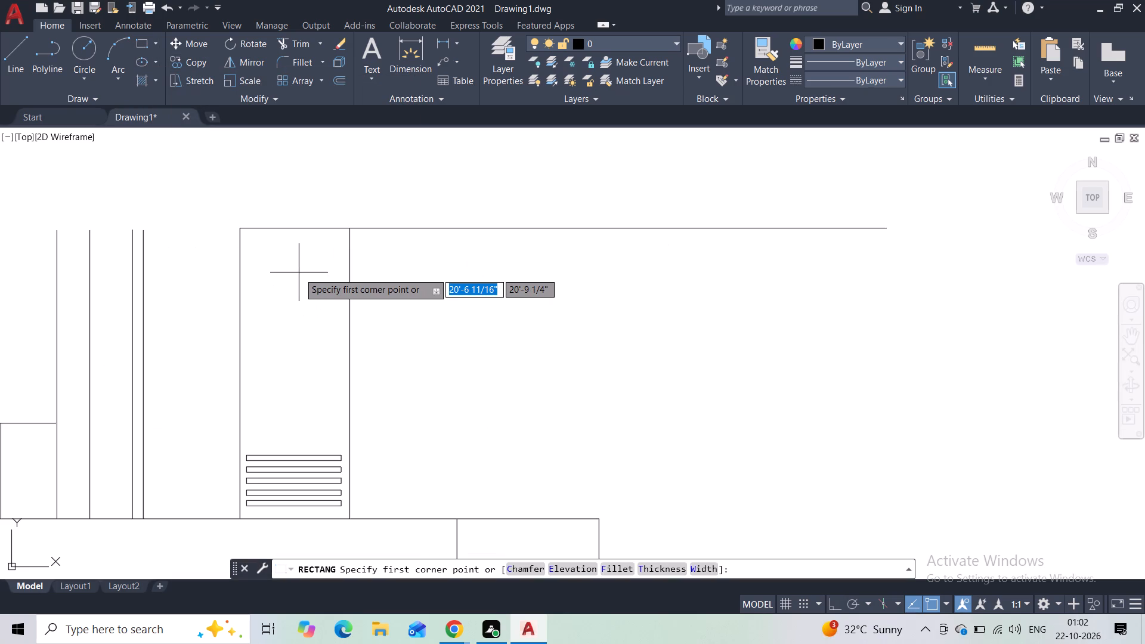
pyautogui.click(245, 230)
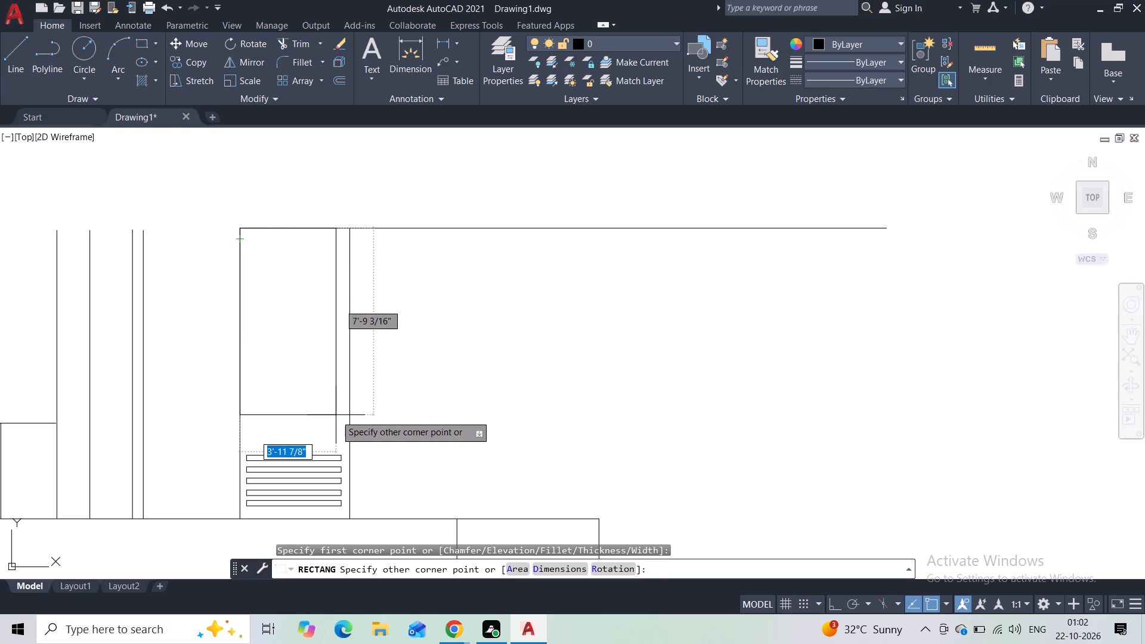
pyautogui.moveTo(336, 415); pyautogui.dragTo(336, 311, button='middle')
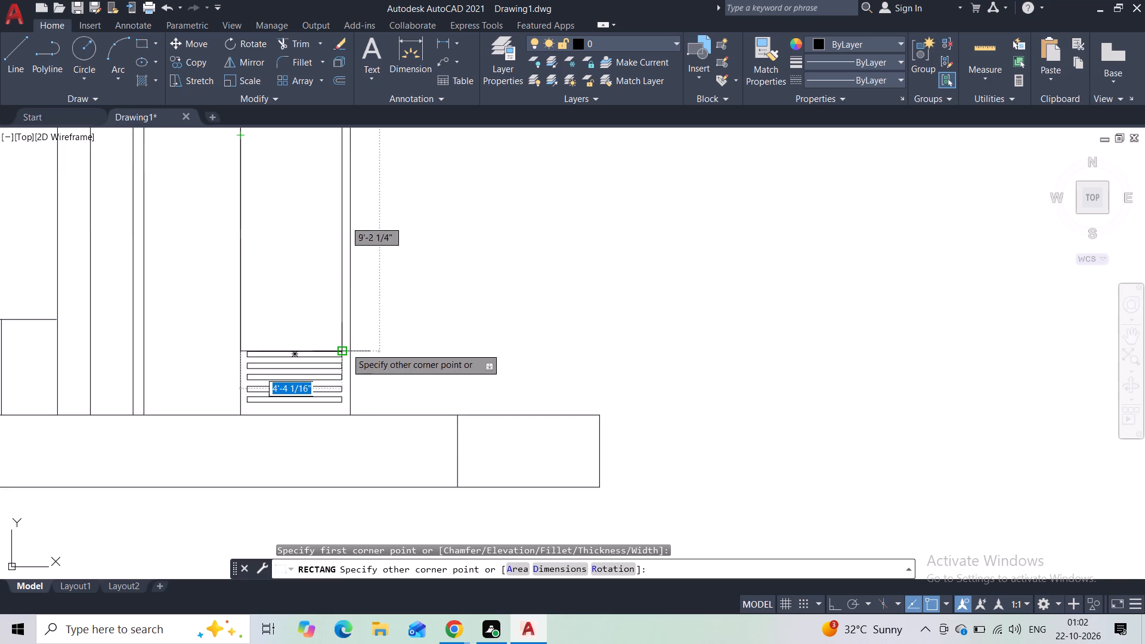
pyautogui.scroll(3, 346, 343)
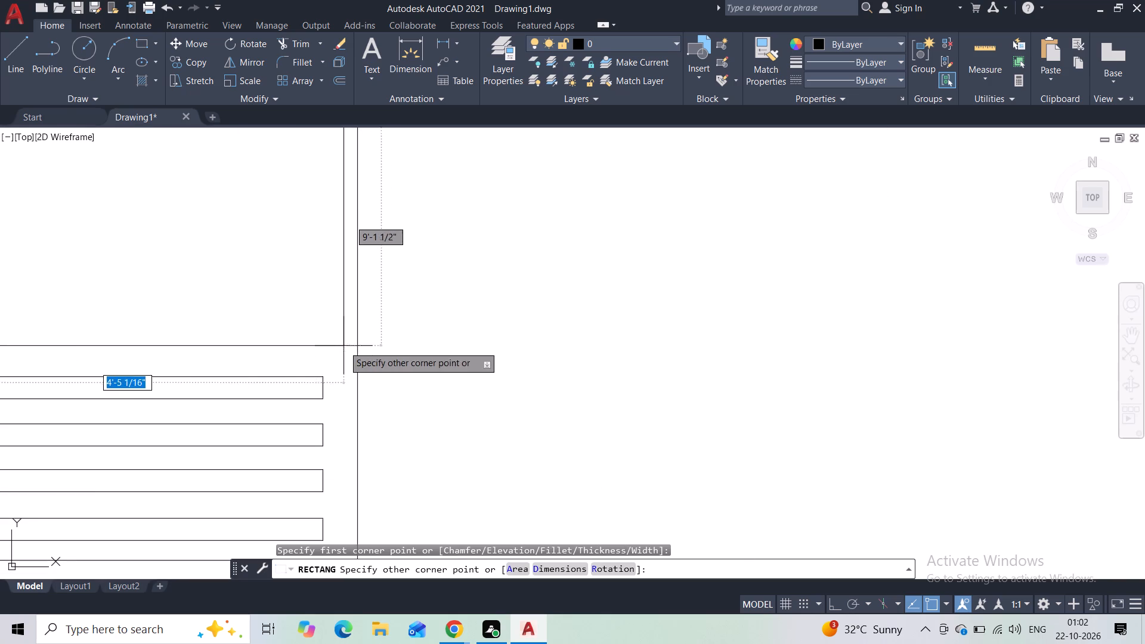
pyautogui.click(357, 358)
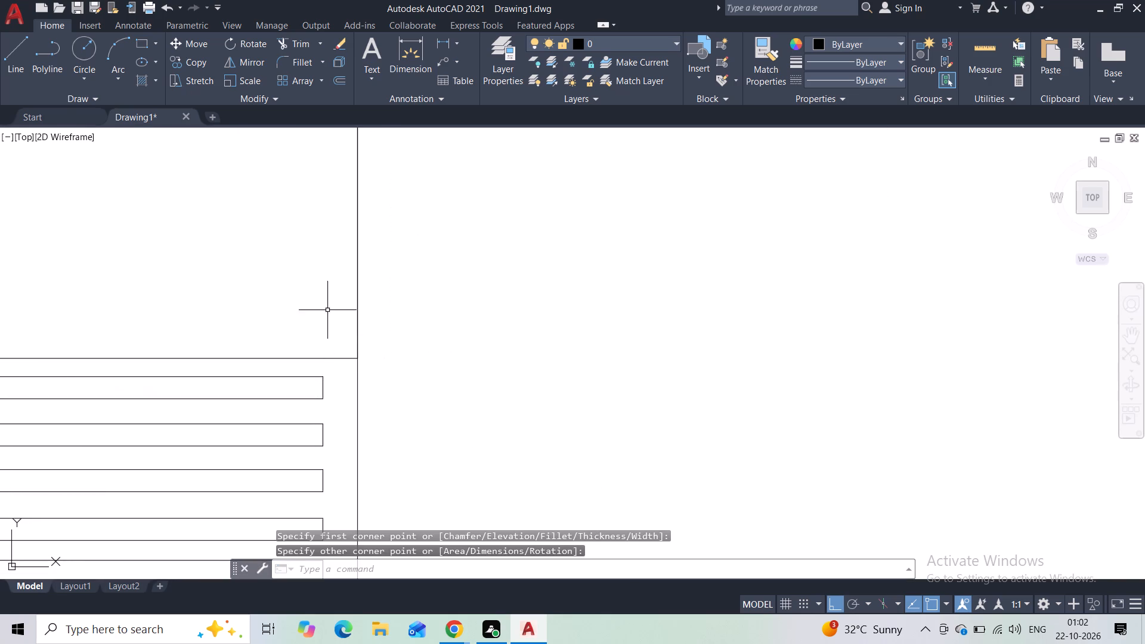
# Offset the tall rectangle above the slats 3" inward.
pyautogui.middleClick(316, 295)
pyautogui.scroll(-2, 318, 313)
pyautogui.click(317, 332)
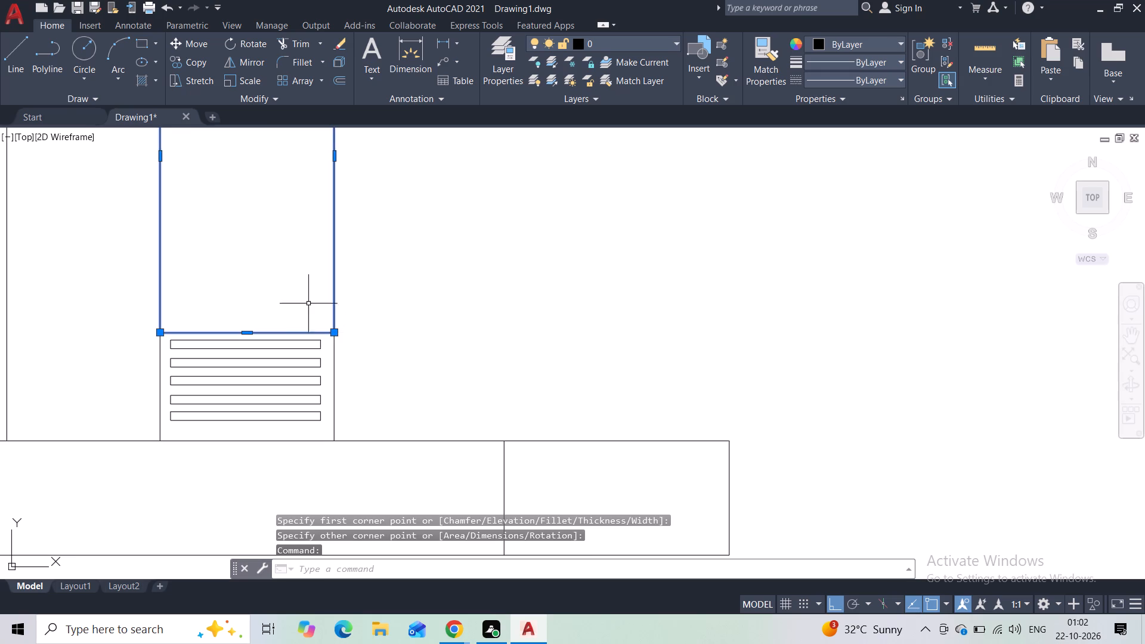
pyautogui.click(339, 81)
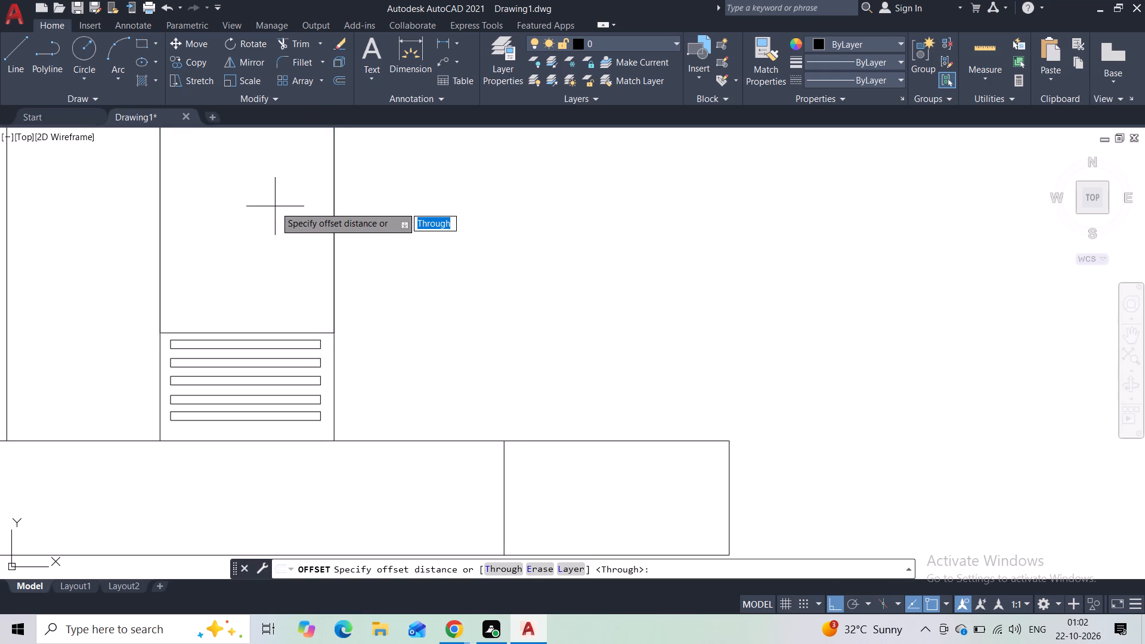
pyautogui.write('3"')
pyautogui.press('Return')
pyautogui.click(274, 204)
pyautogui.moveTo(265, 200); pyautogui.dragTo(263, 200, button='middle')
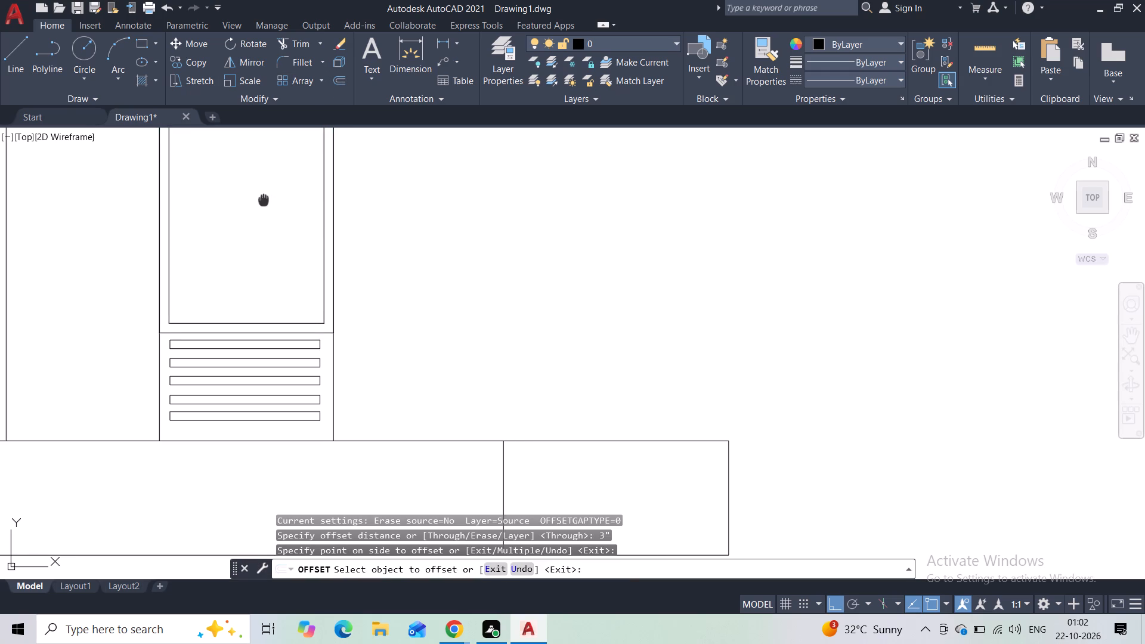
pyautogui.moveTo(263, 200); pyautogui.dragTo(259, 295, button='middle')
pyautogui.press('Escape')
# Draw a vertical centre line inside the inset rectangle, from its top edge's midpoint to its bottom edge's midpoint.
pyautogui.scroll(-2, 181, 205)
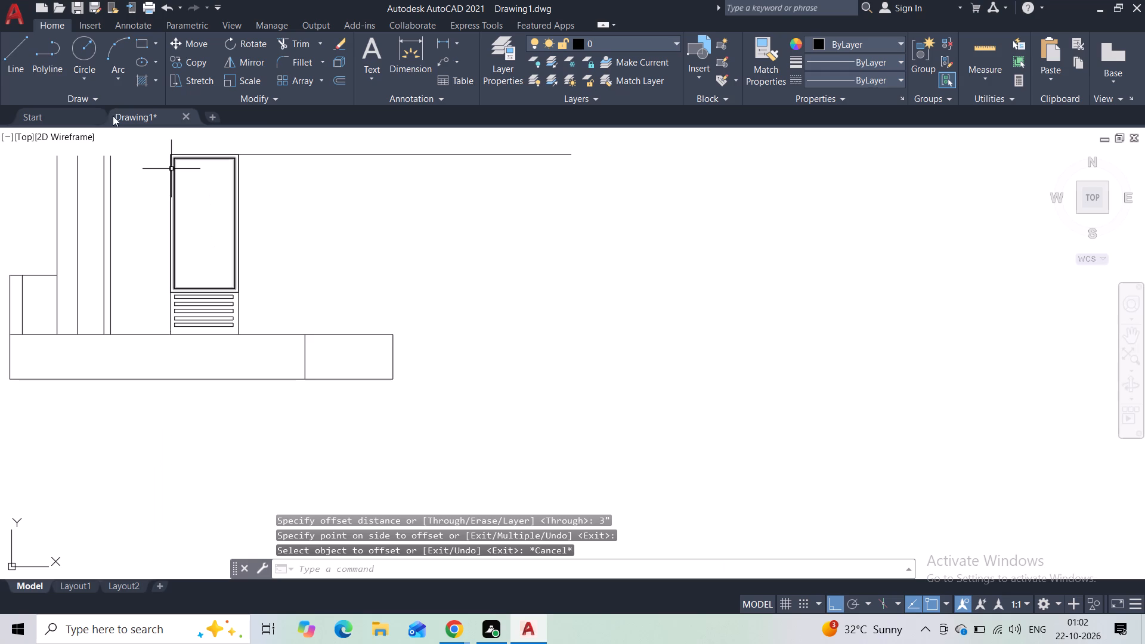
pyautogui.click(26, 61)
pyautogui.scroll(2, 203, 184)
pyautogui.moveTo(199, 163); pyautogui.dragTo(199, 184, button='middle')
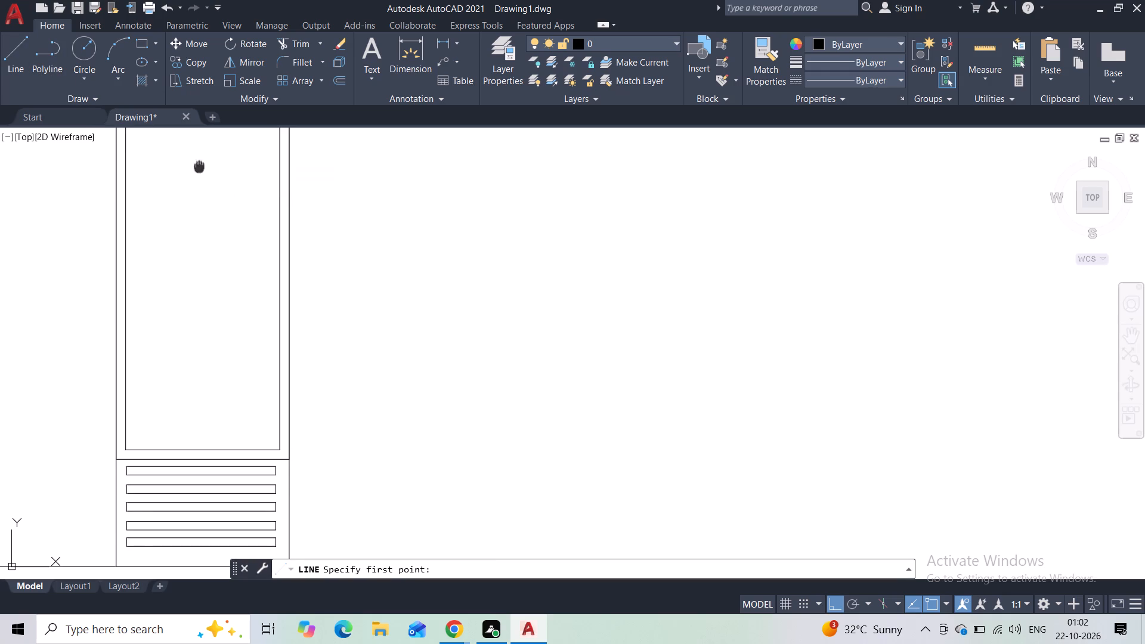
pyautogui.moveTo(199, 184); pyautogui.dragTo(208, 239, button='middle')
pyautogui.click(212, 193)
pyautogui.moveTo(220, 310); pyautogui.dragTo(221, 182, button='middle')
pyautogui.click(214, 395)
pyautogui.press('Escape')
# Offset the vertical centre line inside the inset rectangle 1" to each side.
pyautogui.click(228, 227)
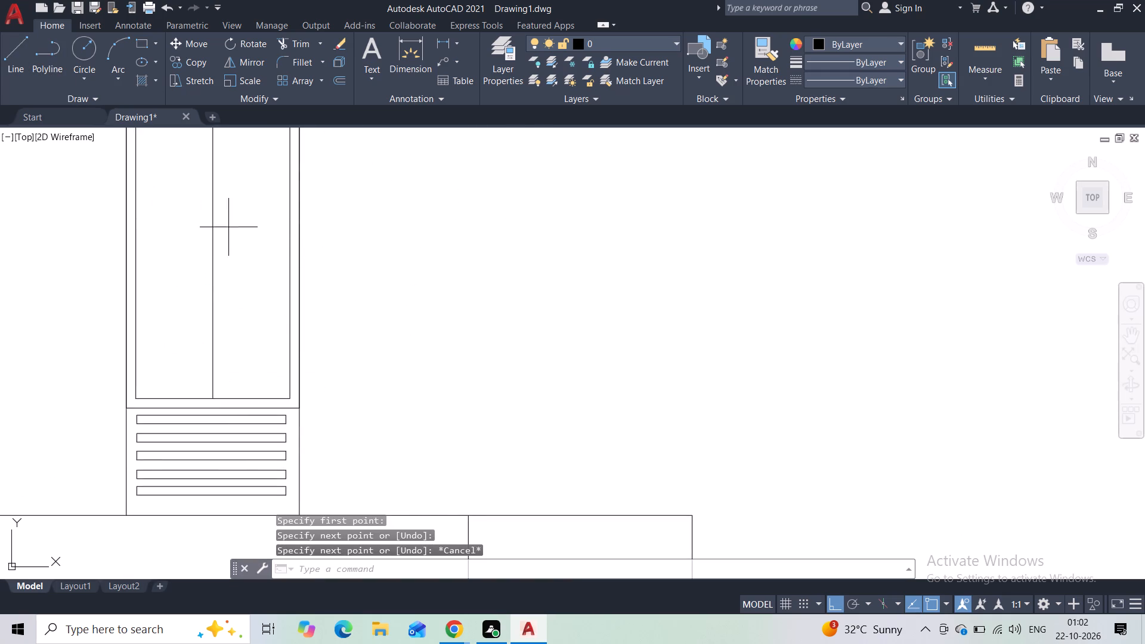
pyautogui.click(186, 264)
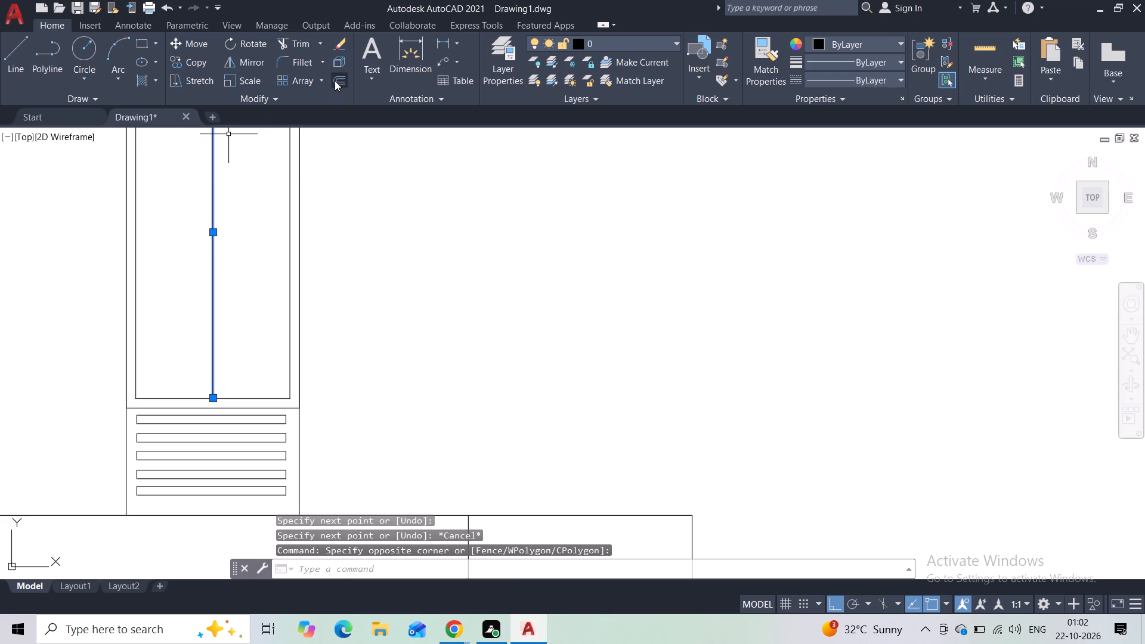
pyautogui.click(335, 80)
pyautogui.write('1"')
pyautogui.press('Return')
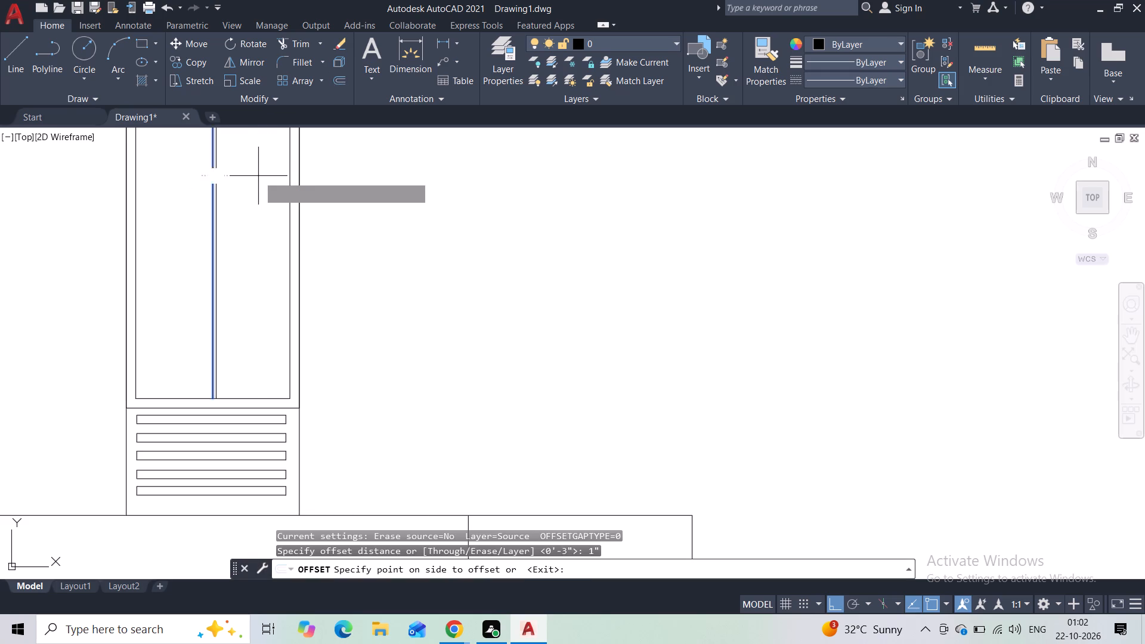
pyautogui.click(258, 176)
pyautogui.click(211, 213)
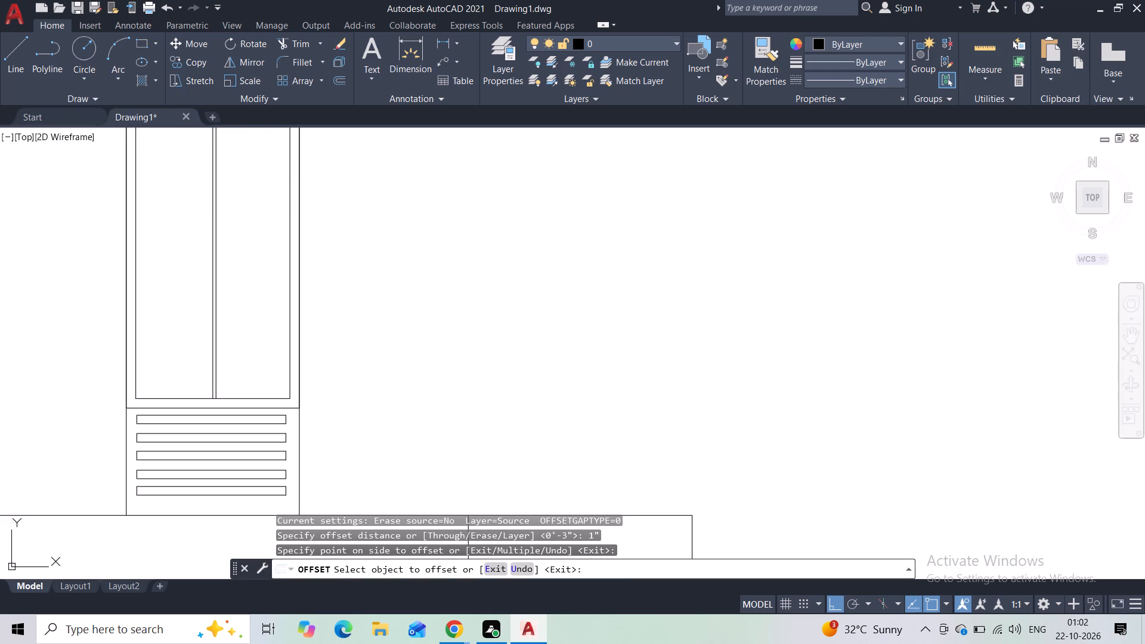
pyautogui.click(195, 221)
pyautogui.press('Escape')
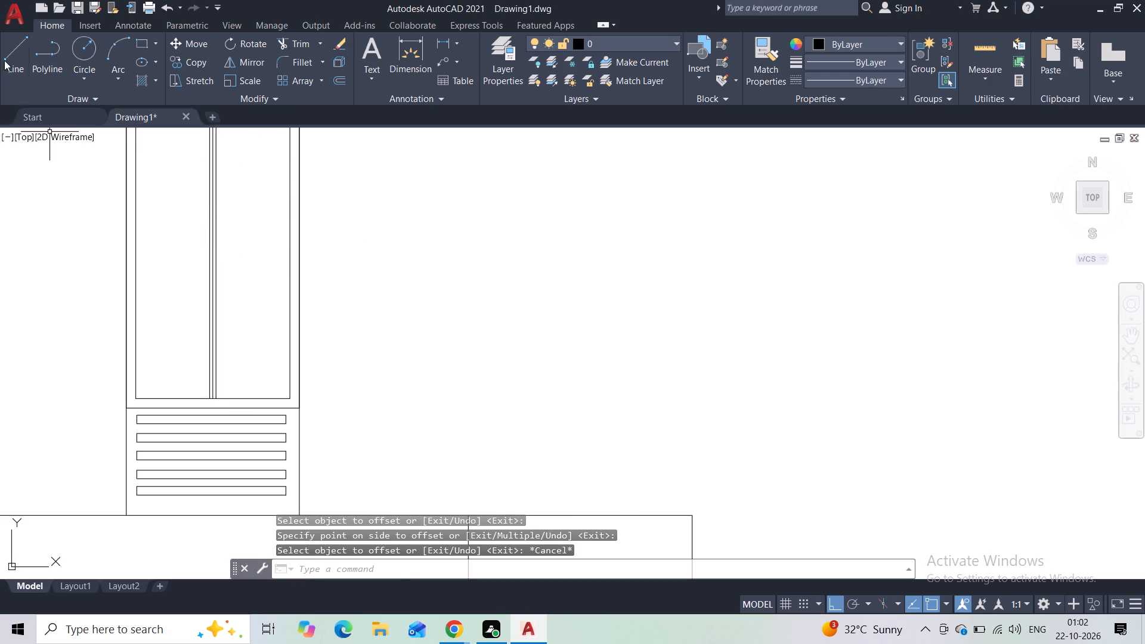
# Draw two horizontal lines across the inset rectangle, about a quarter and about five-eighths of the way down from its top edge.
pyautogui.click(18, 48)
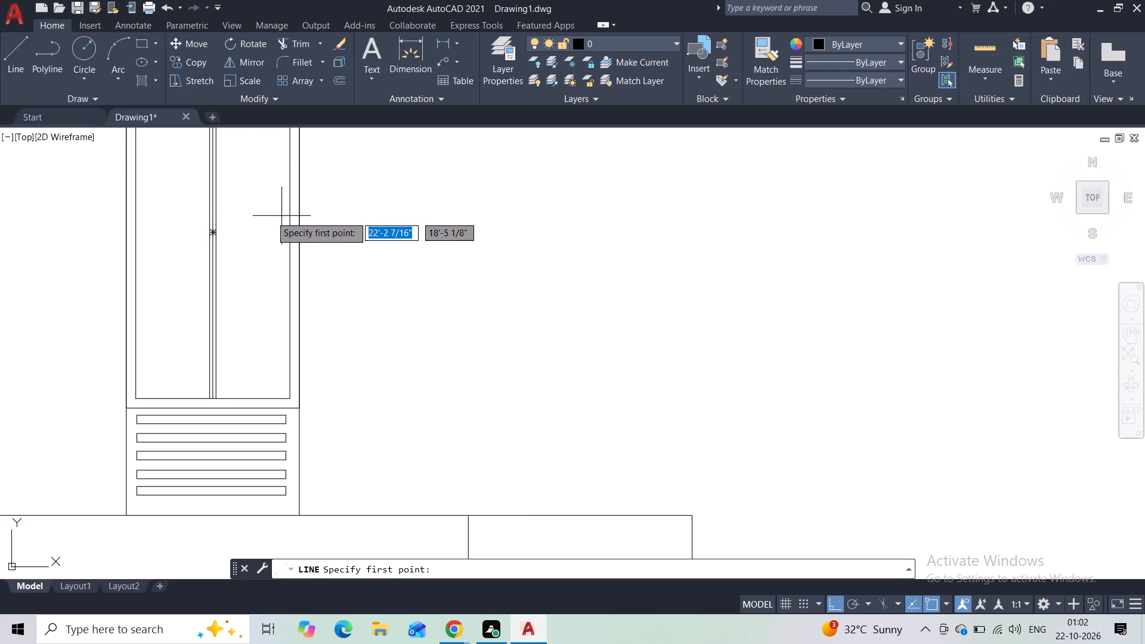
pyautogui.moveTo(253, 206); pyautogui.dragTo(250, 287, button='middle')
pyautogui.scroll(-1, 249, 286)
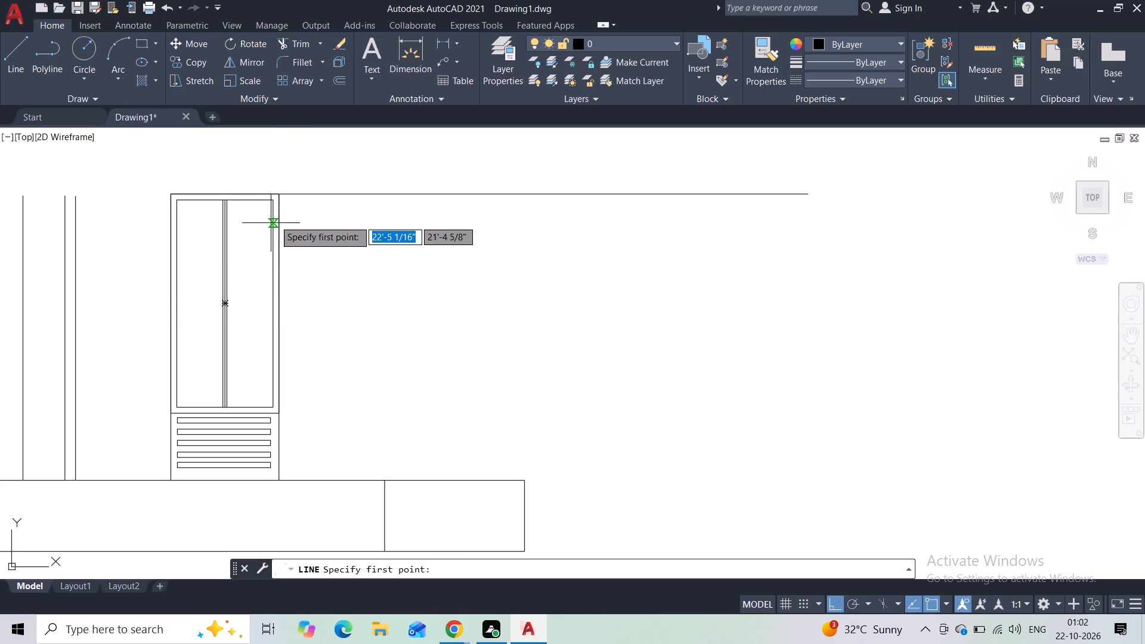
pyautogui.click(271, 247)
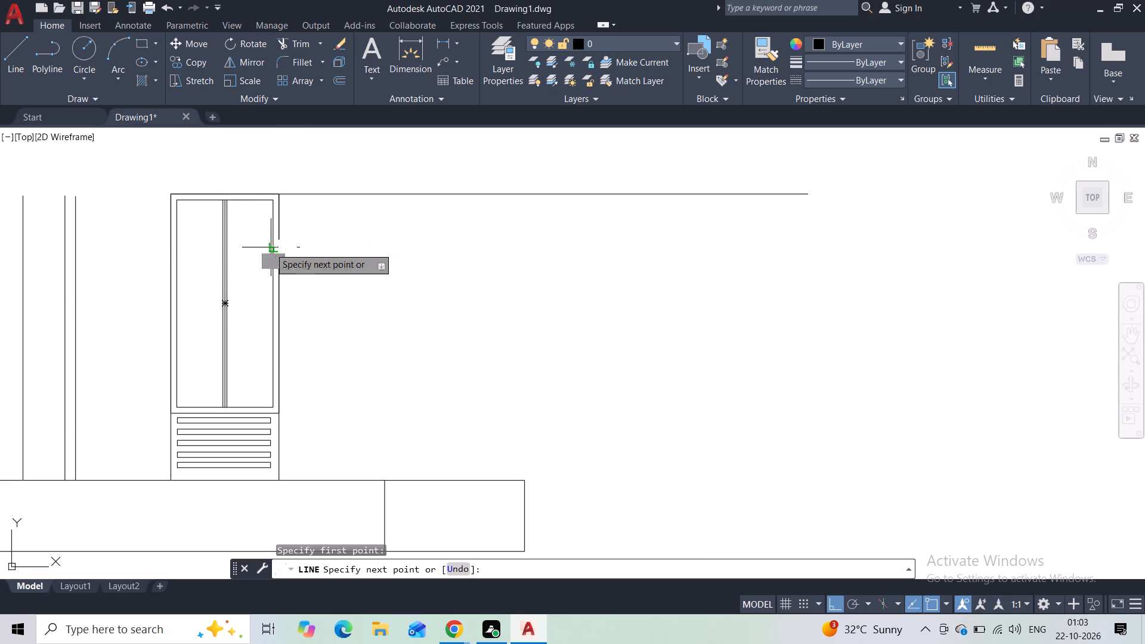
pyautogui.click(178, 250)
pyautogui.press('Escape')
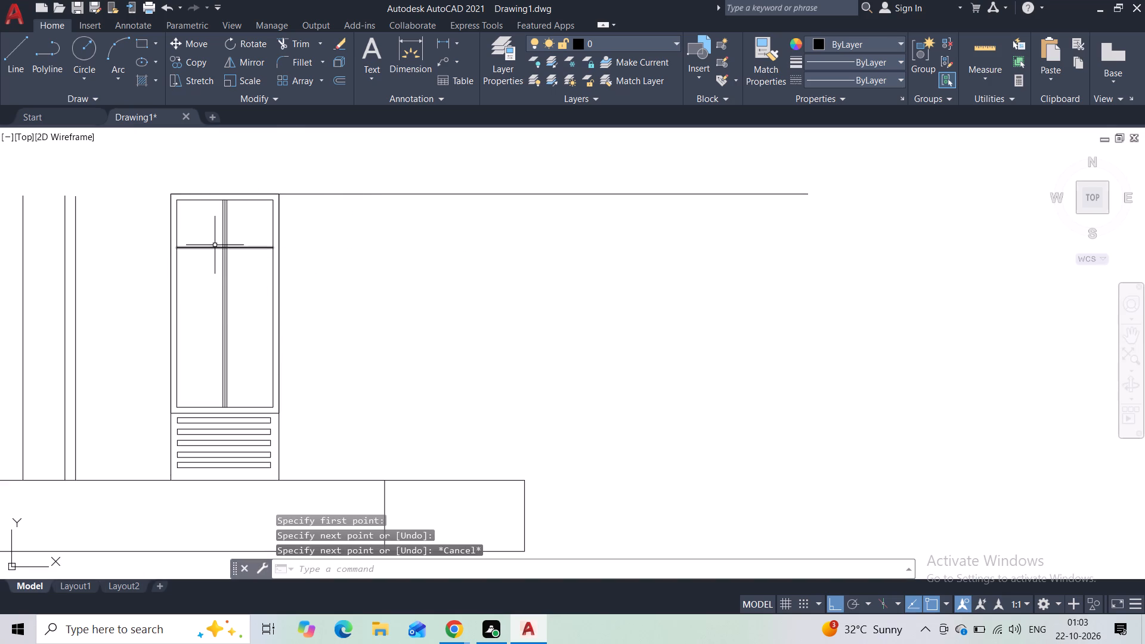
pyautogui.click(20, 72)
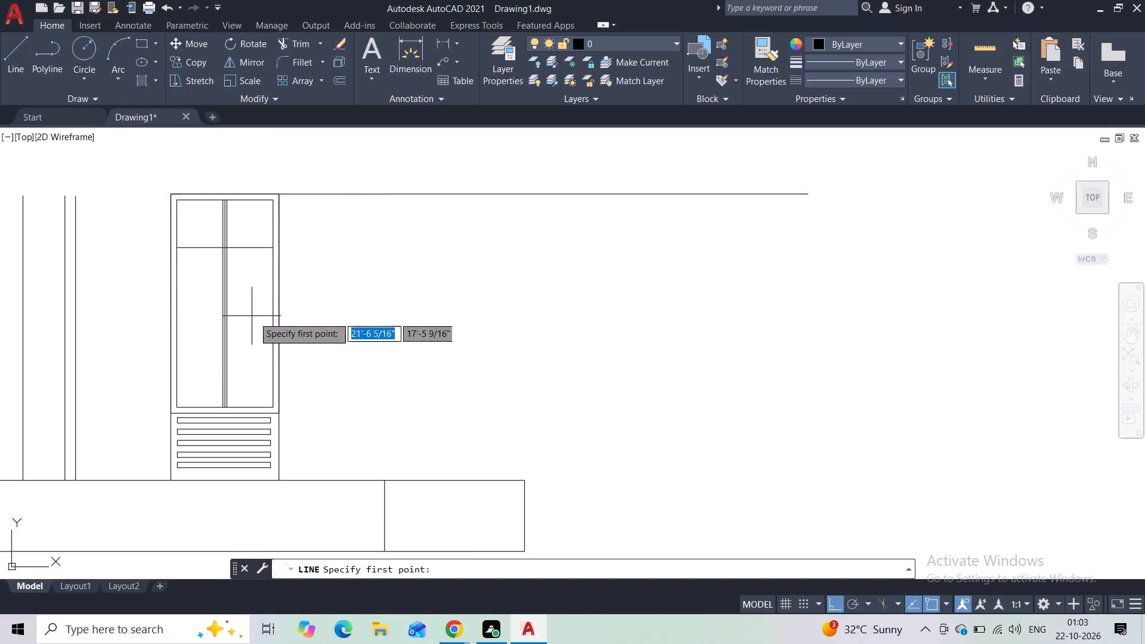
pyautogui.click(268, 330)
pyautogui.click(178, 330)
pyautogui.press('Escape')
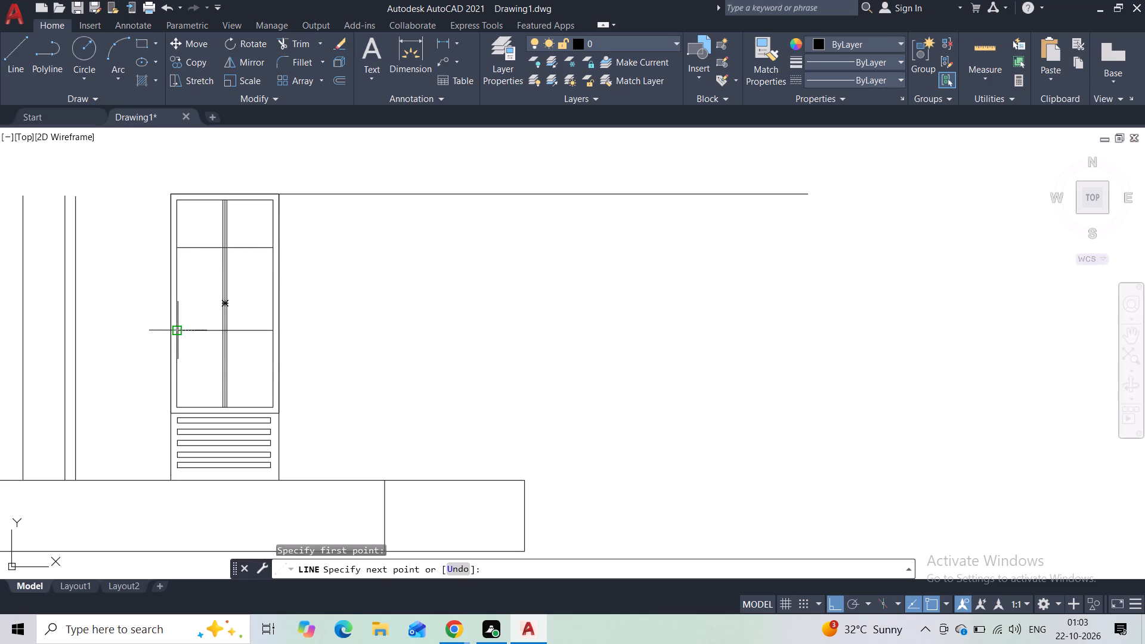
# Offset both horizontal lines inside the inset rectangle 2" downward to form two crossbars.
pyautogui.click(181, 242)
pyautogui.click(182, 283)
pyautogui.click(189, 232)
pyautogui.click(188, 256)
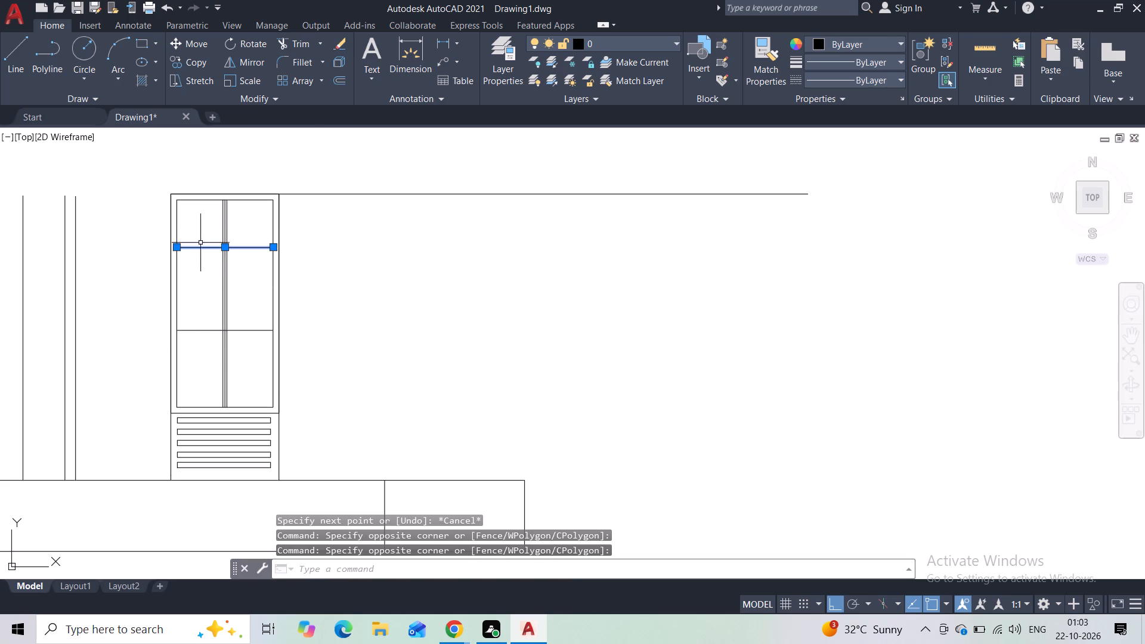
pyautogui.click(339, 80)
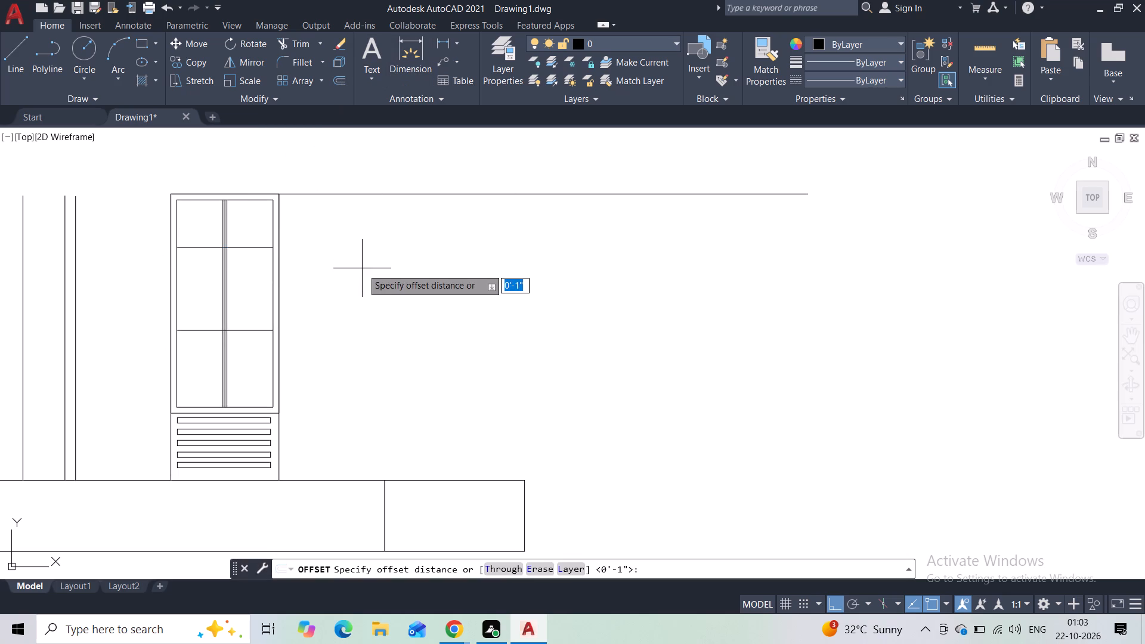
pyautogui.write('2"')
pyautogui.press('Return')
pyautogui.click(362, 268)
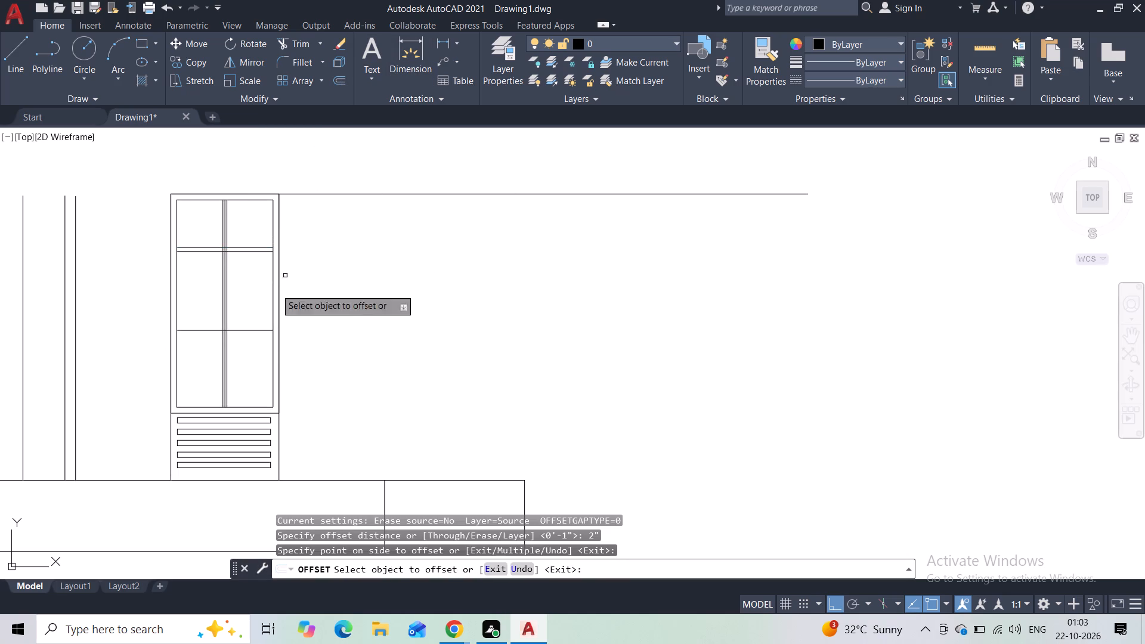
pyautogui.click(243, 330)
pyautogui.click(240, 343)
pyautogui.press('Escape')
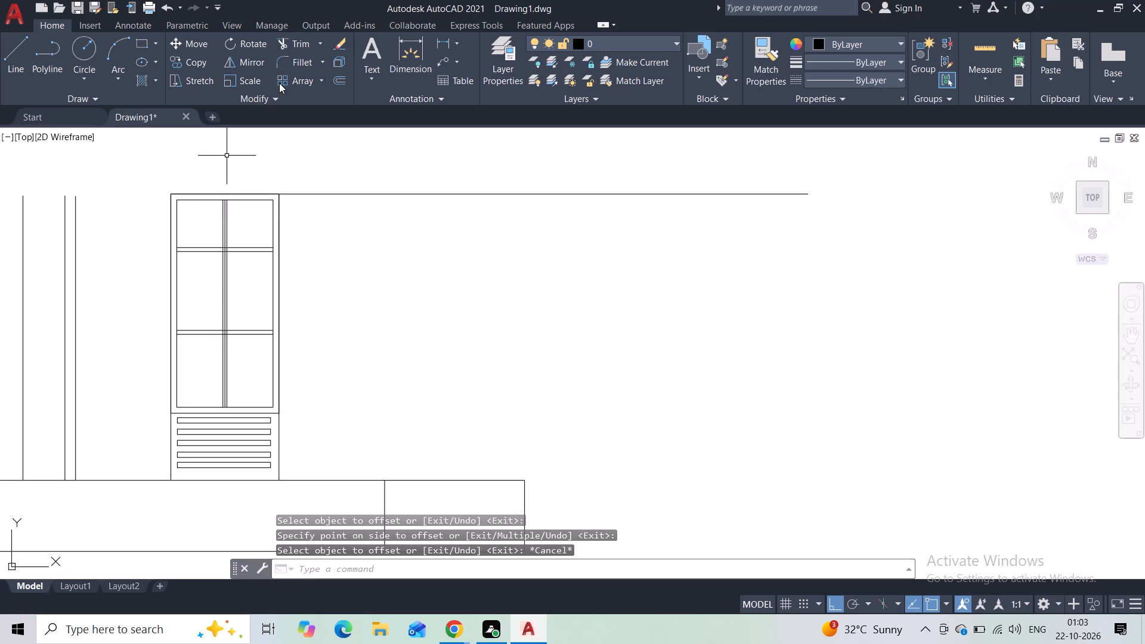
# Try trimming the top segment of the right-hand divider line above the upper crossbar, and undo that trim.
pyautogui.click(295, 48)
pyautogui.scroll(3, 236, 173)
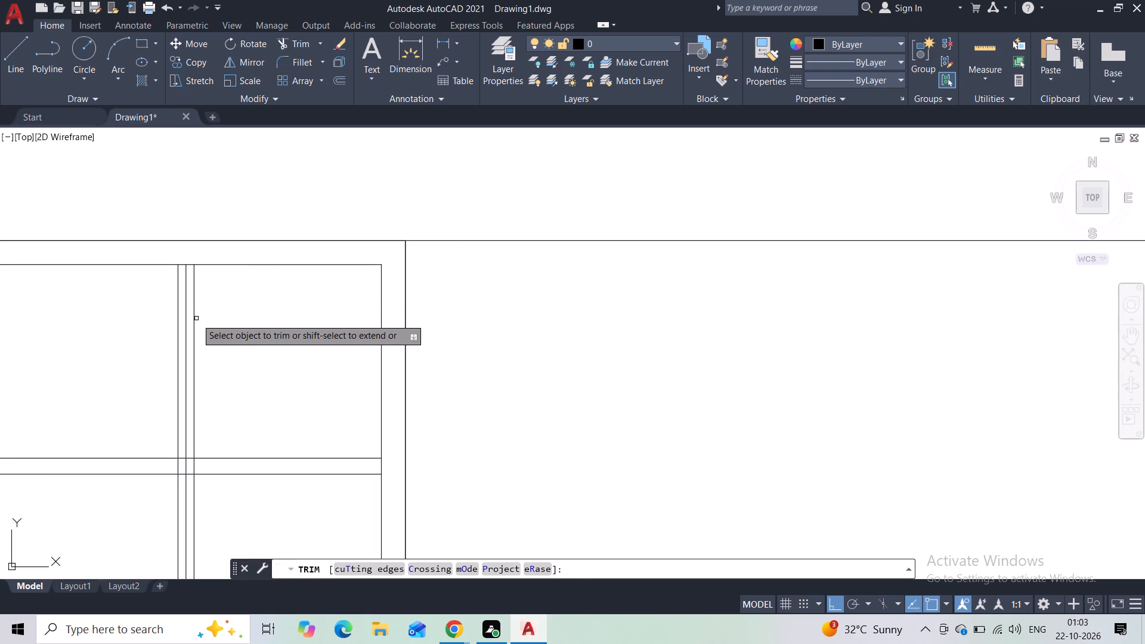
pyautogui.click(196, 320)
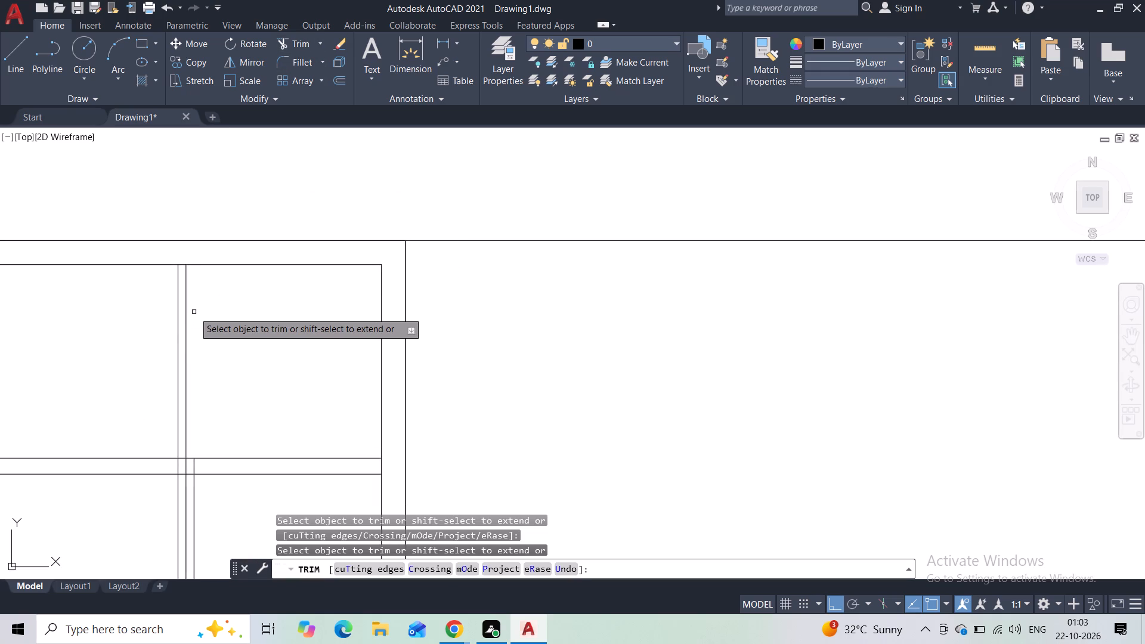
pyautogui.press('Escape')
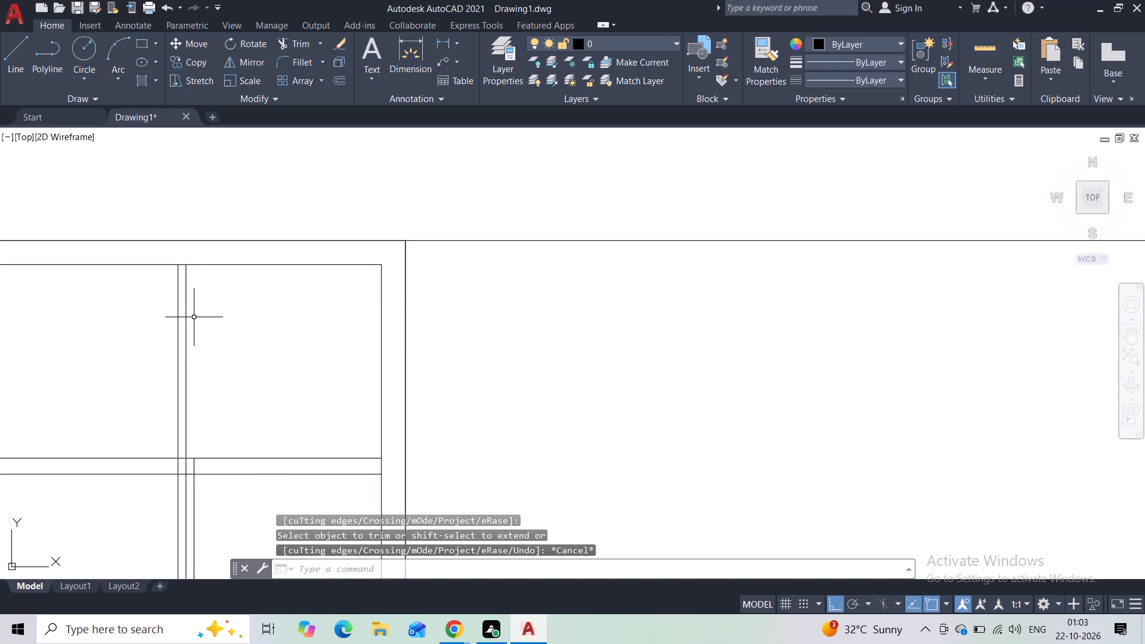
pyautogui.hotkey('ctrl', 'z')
# Trim away the middle divider line and the overlapping segments where the vertical divider crosses the upper crossbar.
pyautogui.scroll(4, 221, 202)
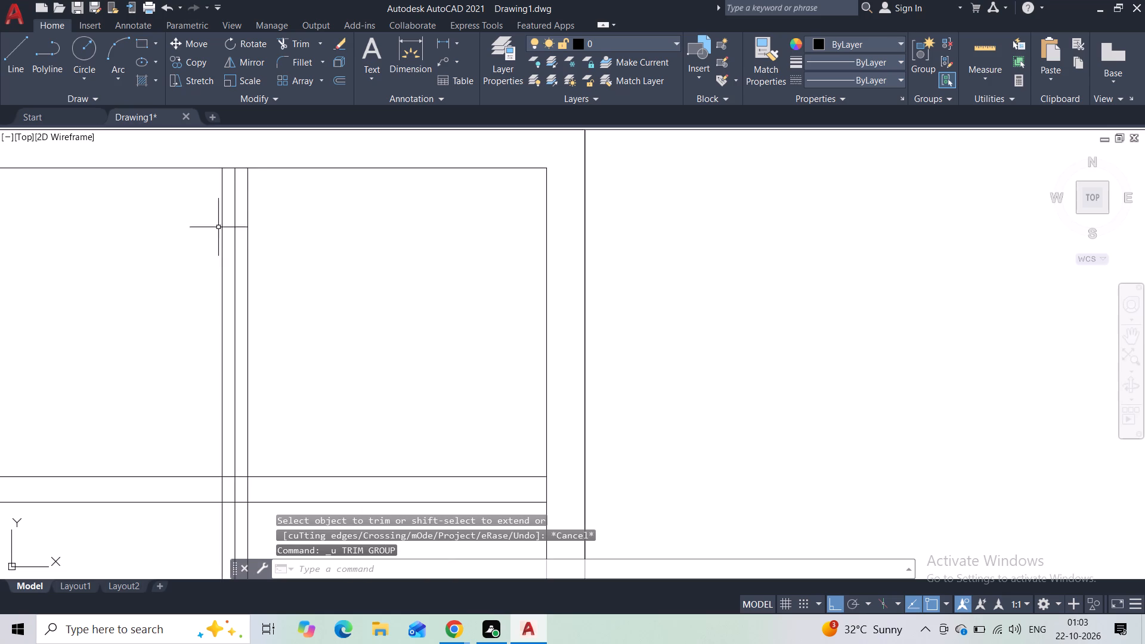
pyautogui.click(305, 44)
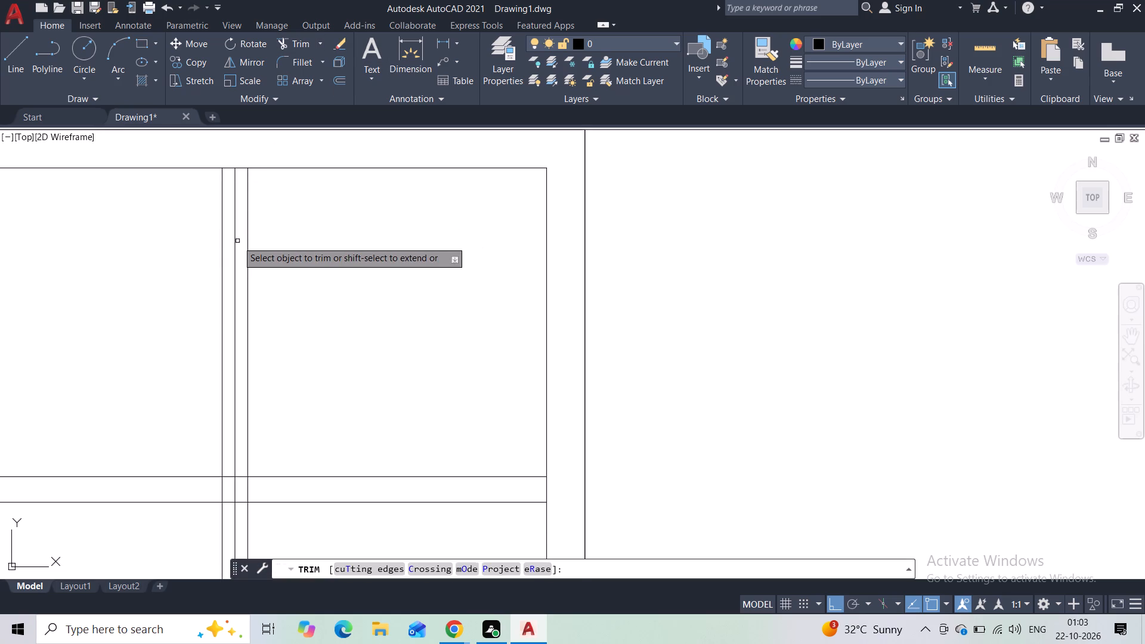
pyautogui.click(235, 241)
pyautogui.moveTo(232, 289); pyautogui.dragTo(235, 125, button='middle')
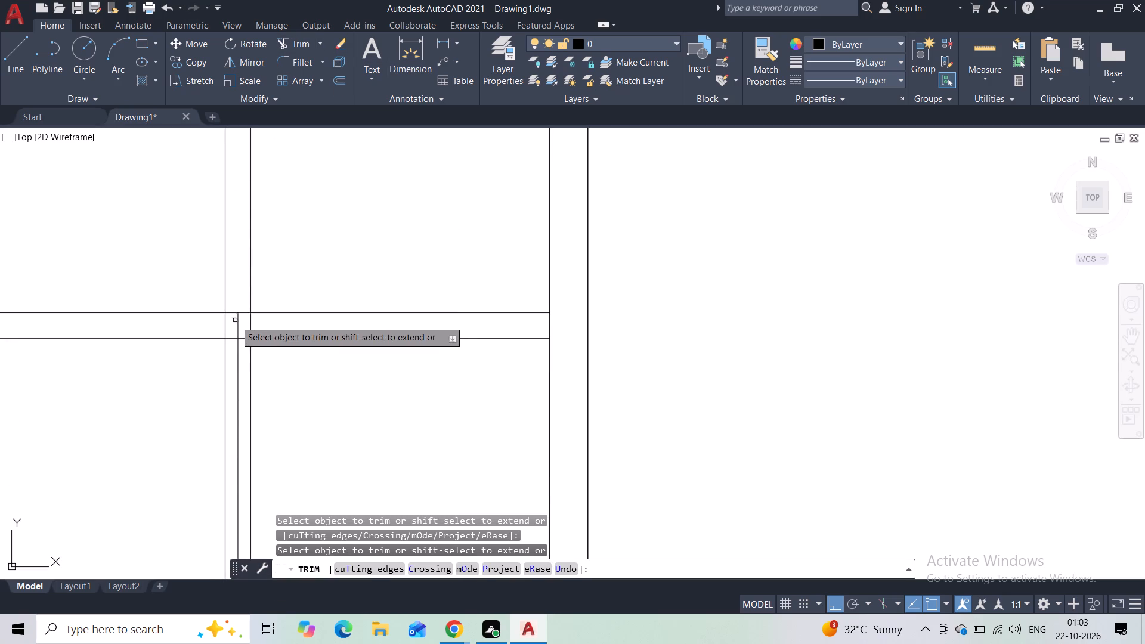
pyautogui.click(240, 326)
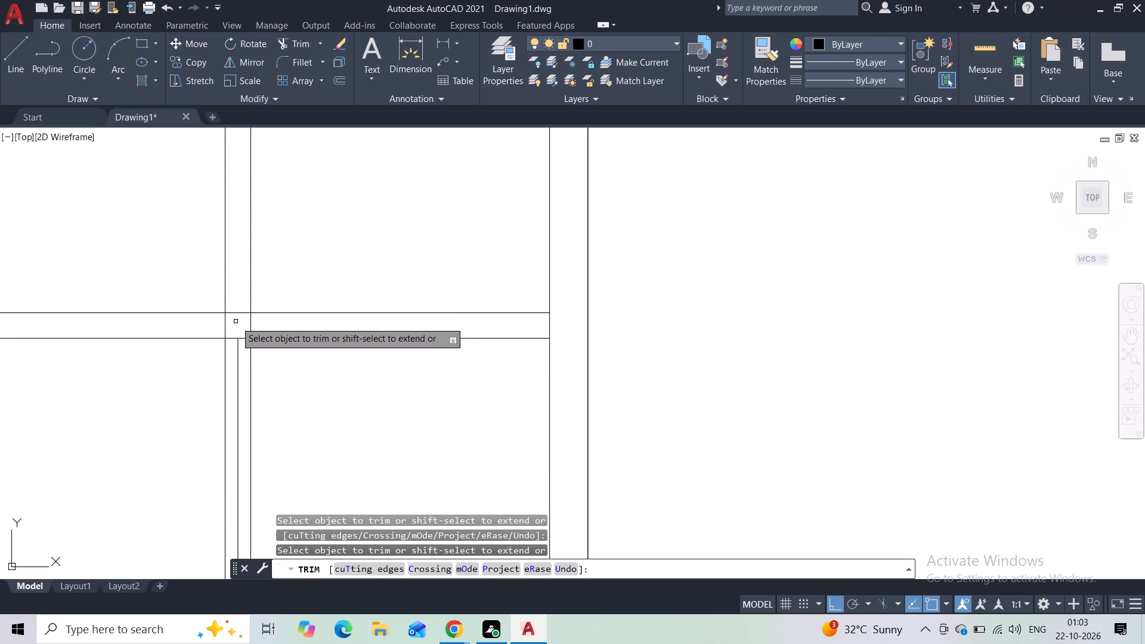
pyautogui.moveTo(236, 321); pyautogui.dragTo(261, 244, button='middle')
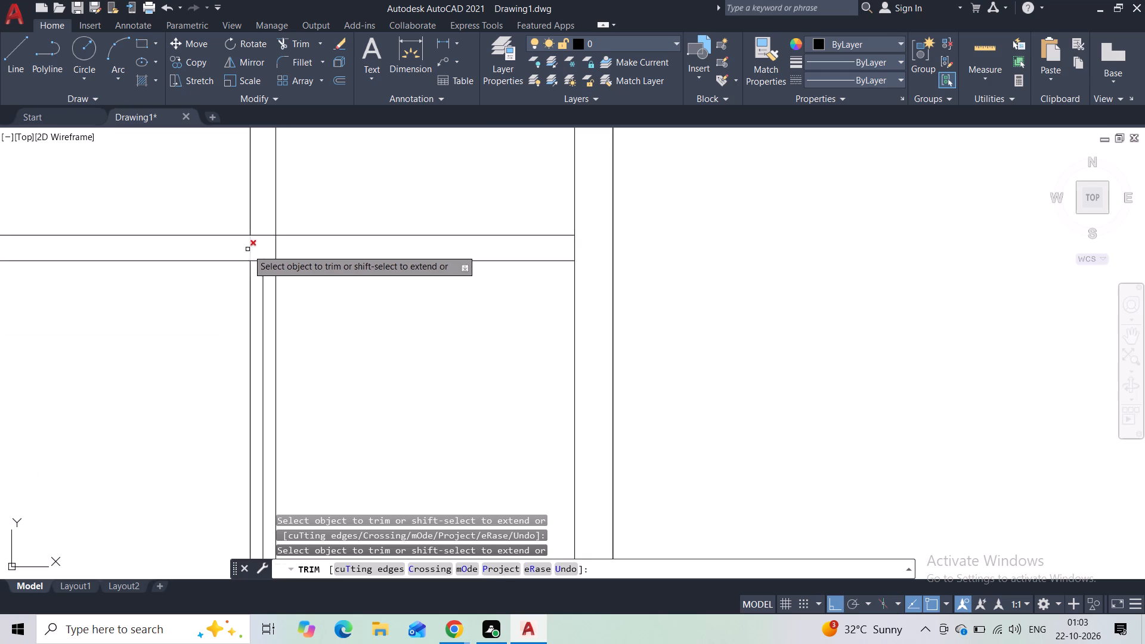
pyautogui.moveTo(244, 246); pyautogui.dragTo(303, 251)
pyautogui.moveTo(259, 218); pyautogui.dragTo(262, 255)
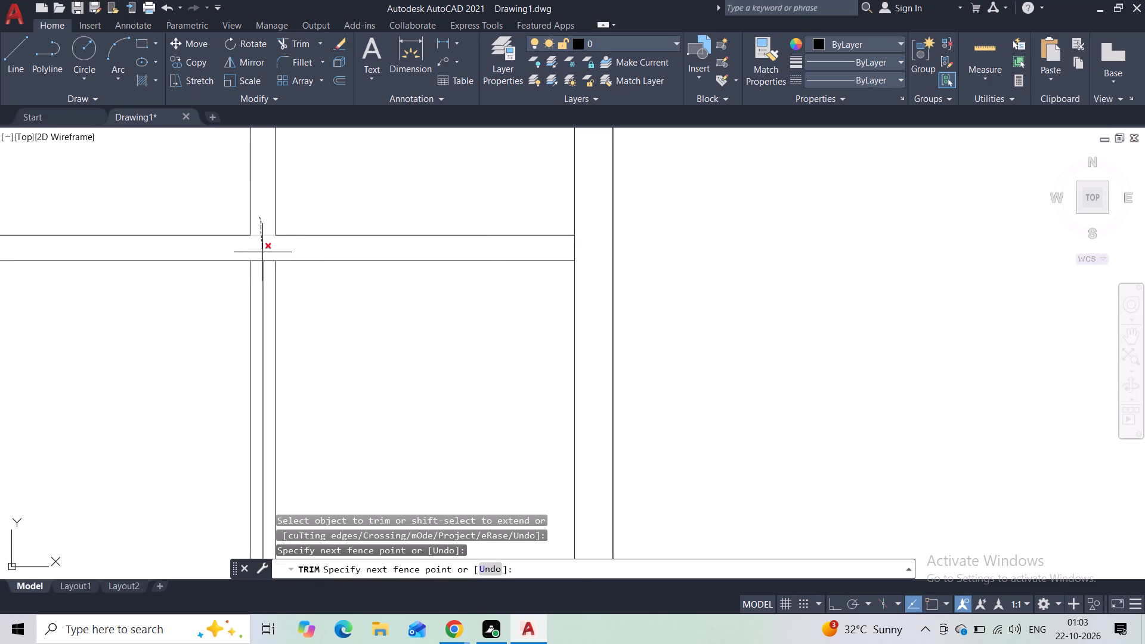
pyautogui.moveTo(262, 255); pyautogui.dragTo(258, 301)
pyautogui.moveTo(268, 249); pyautogui.dragTo(266, 273)
pyautogui.moveTo(266, 273); pyautogui.dragTo(260, 280)
# Trim the overlapping segments where the vertical divider crosses the lower crossbar, leaving an open junction.
pyautogui.scroll(-1, 261, 319)
pyautogui.moveTo(261, 319); pyautogui.dragTo(299, 156, button='middle')
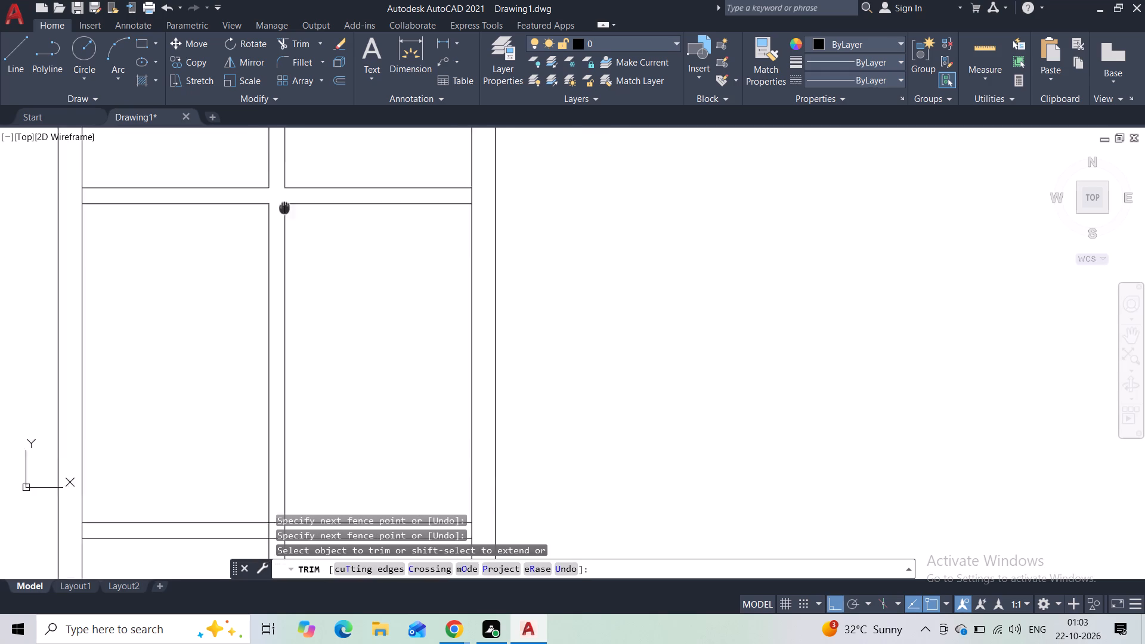
pyautogui.moveTo(299, 156); pyautogui.dragTo(298, 156, button='middle')
pyautogui.moveTo(302, 457); pyautogui.dragTo(326, 319, button='middle')
pyautogui.scroll(3, 322, 317)
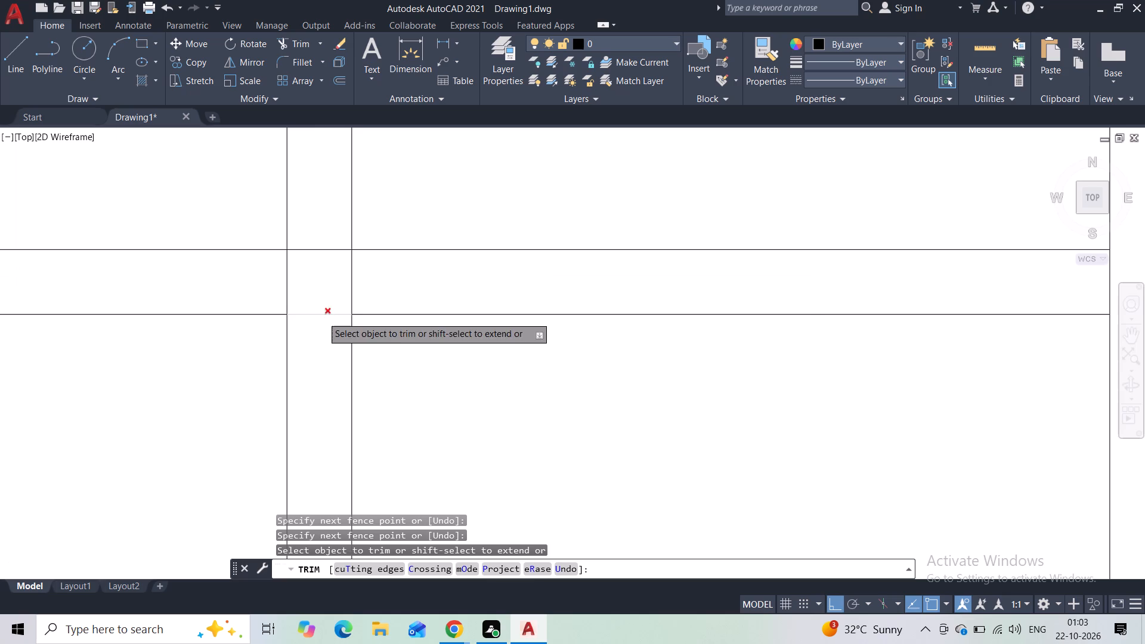
pyautogui.moveTo(312, 225); pyautogui.dragTo(363, 265)
pyautogui.scroll(-3, 322, 314)
pyautogui.moveTo(317, 345); pyautogui.dragTo(320, 185, button='middle')
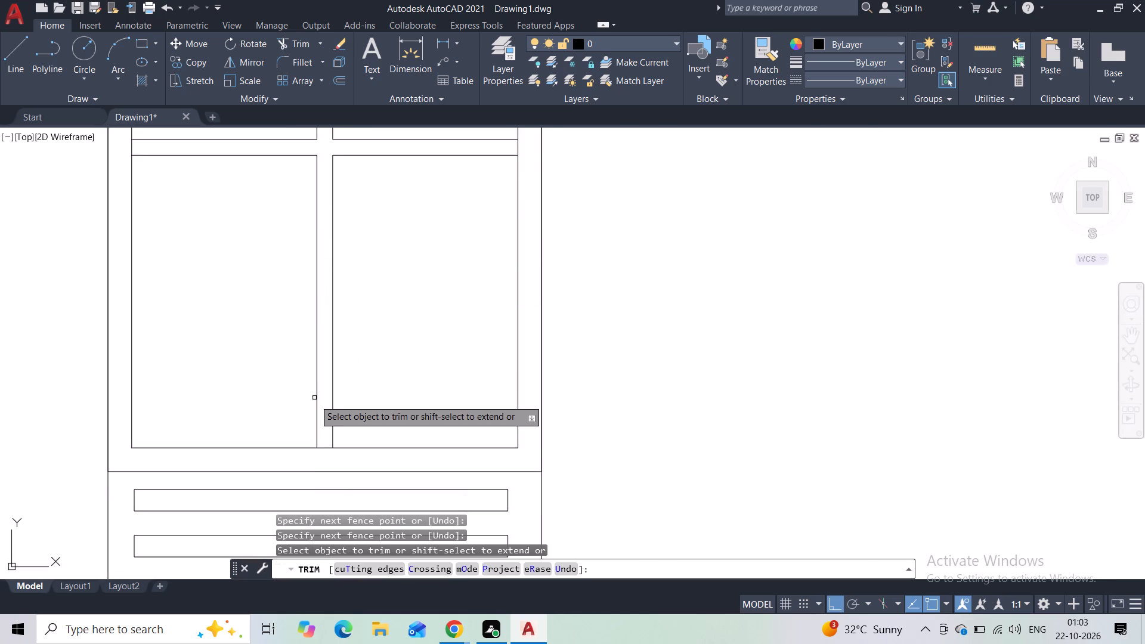
pyautogui.press('Escape')
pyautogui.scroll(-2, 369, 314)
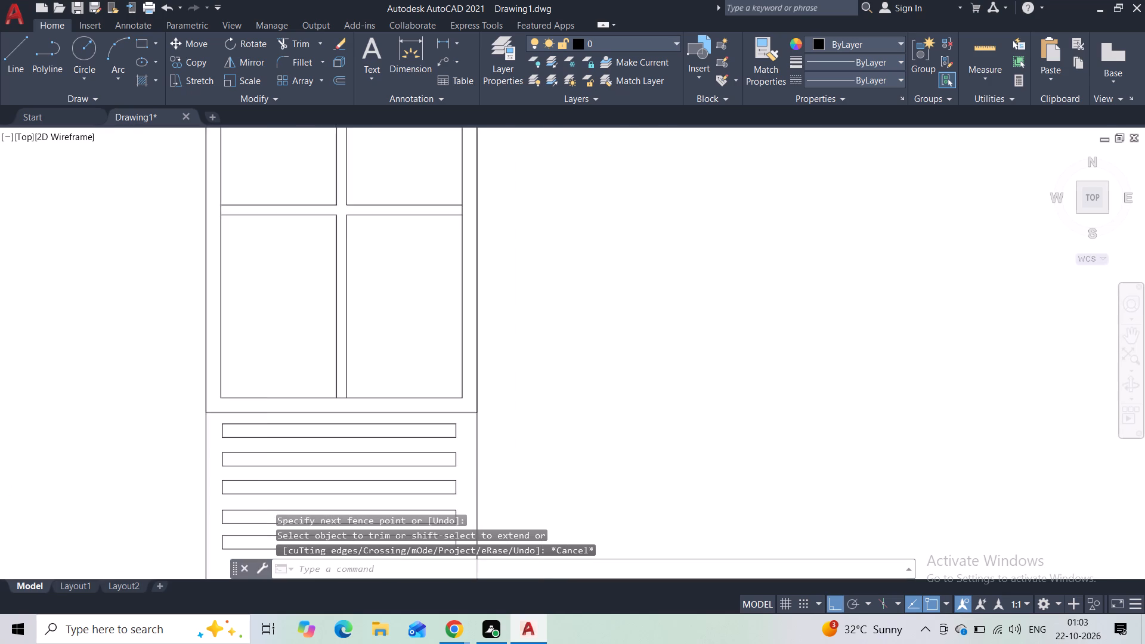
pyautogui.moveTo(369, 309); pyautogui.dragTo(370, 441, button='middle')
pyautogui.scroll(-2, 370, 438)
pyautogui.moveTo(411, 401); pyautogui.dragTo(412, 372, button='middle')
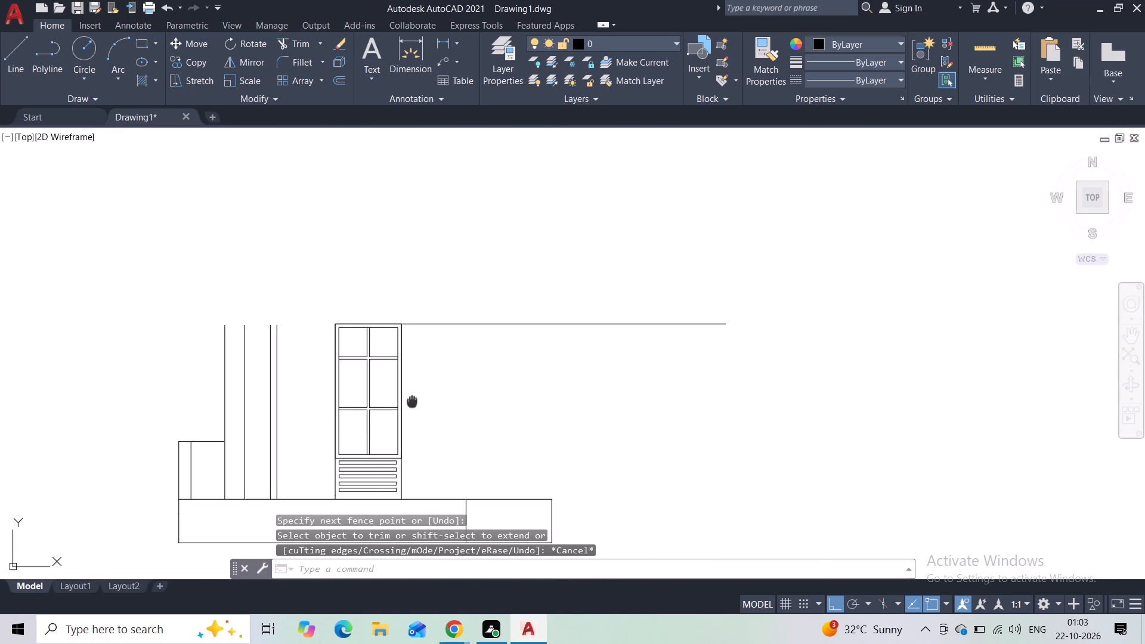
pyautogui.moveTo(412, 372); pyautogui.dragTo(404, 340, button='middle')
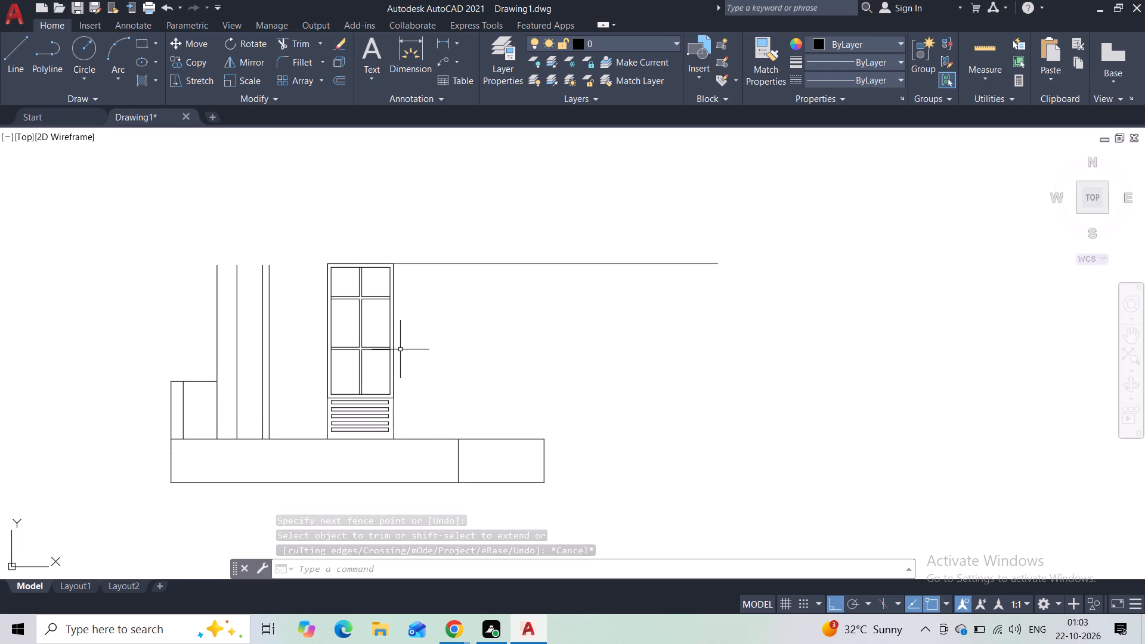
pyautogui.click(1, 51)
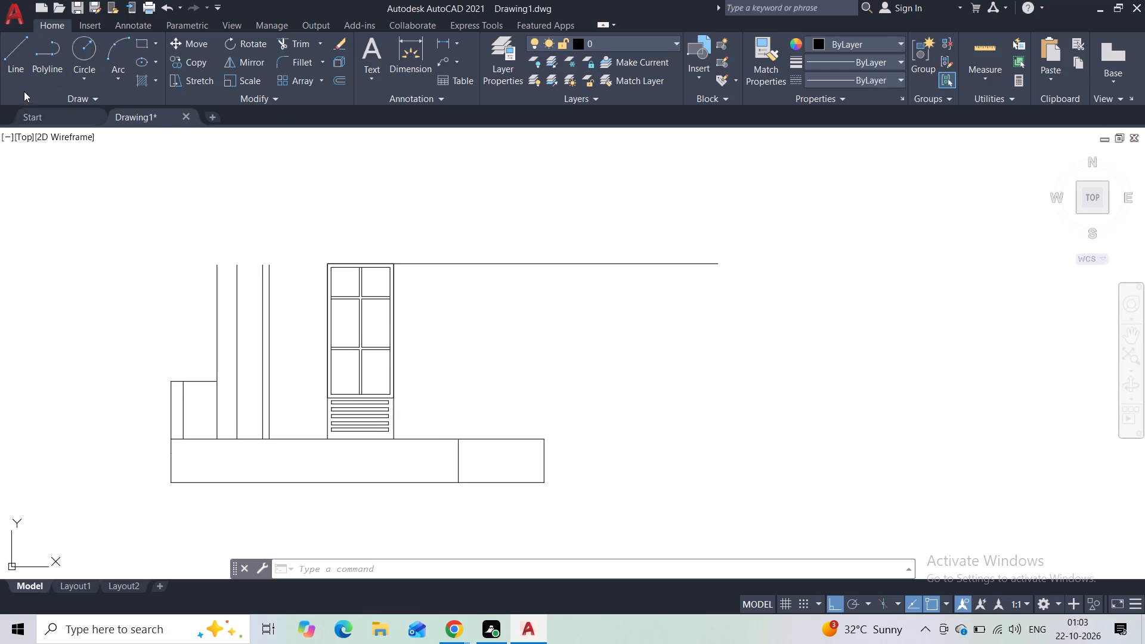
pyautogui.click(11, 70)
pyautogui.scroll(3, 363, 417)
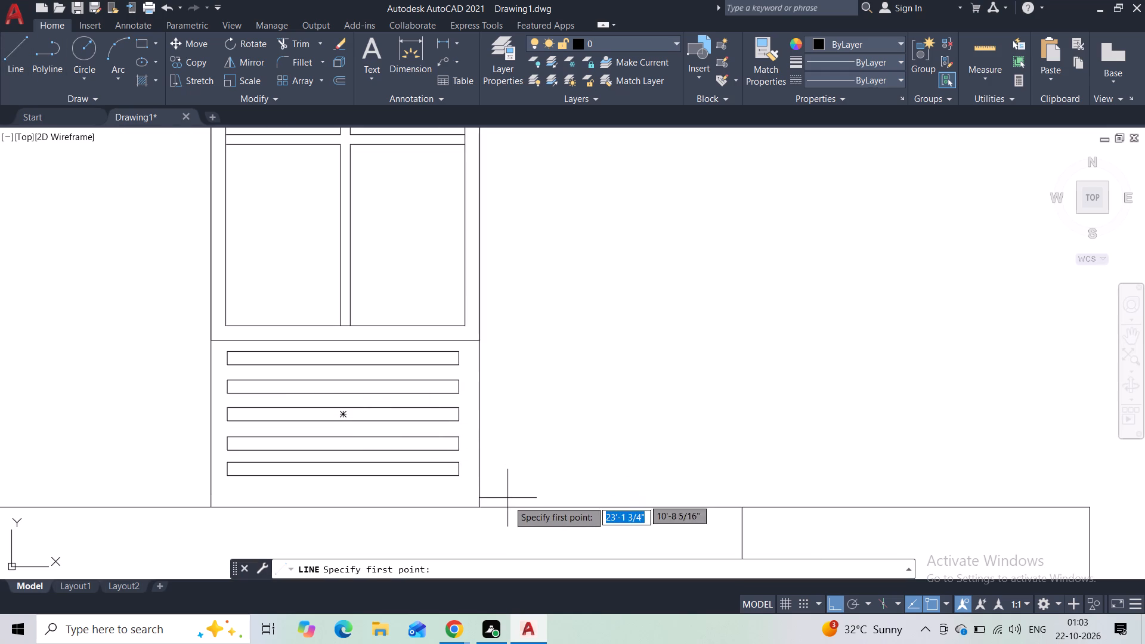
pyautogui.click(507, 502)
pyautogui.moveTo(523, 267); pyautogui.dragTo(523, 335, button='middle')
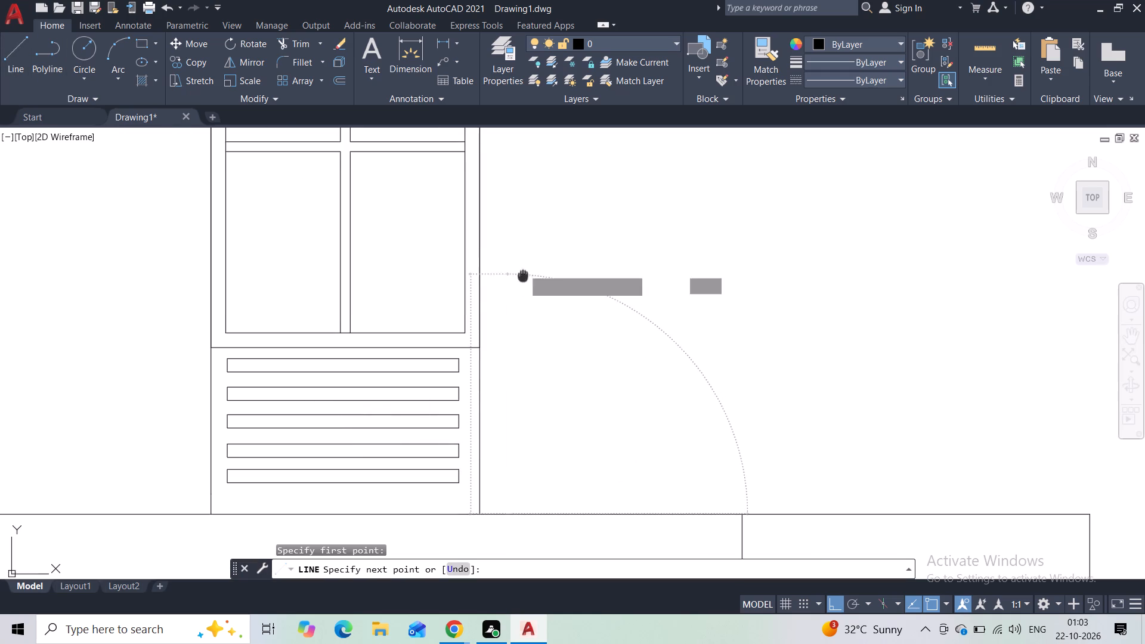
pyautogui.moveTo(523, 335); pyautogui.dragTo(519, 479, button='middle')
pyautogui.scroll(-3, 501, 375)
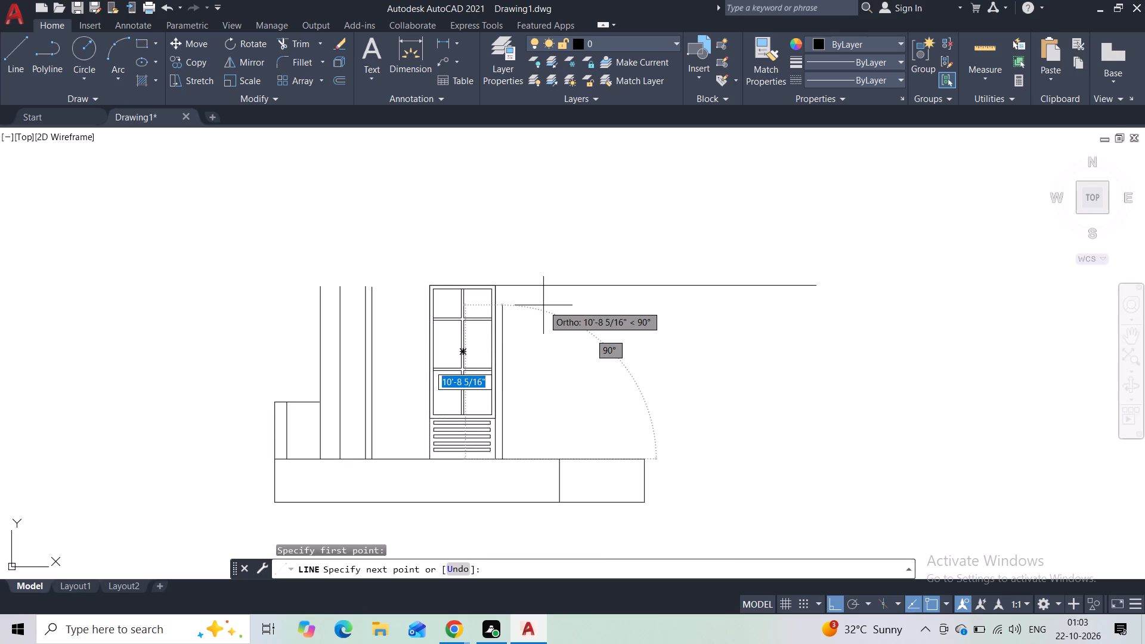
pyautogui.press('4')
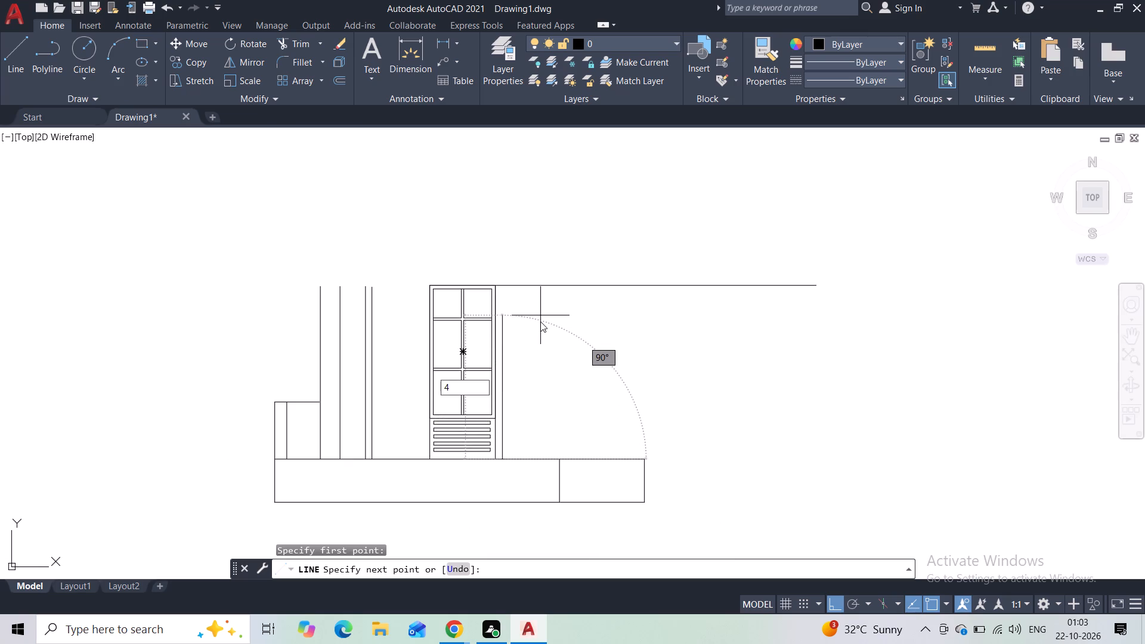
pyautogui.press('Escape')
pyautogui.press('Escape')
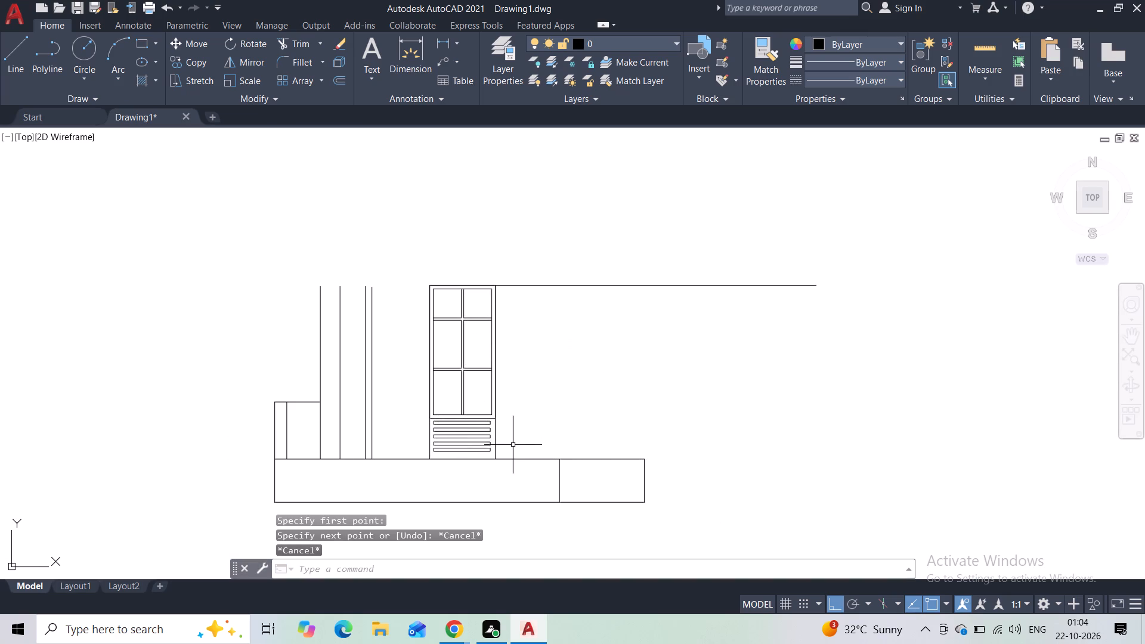
# Draw a vertical line about 12'-1" high just right of the window panel, from the base's top edge to the long top line.
pyautogui.press('space')
pyautogui.click(510, 461)
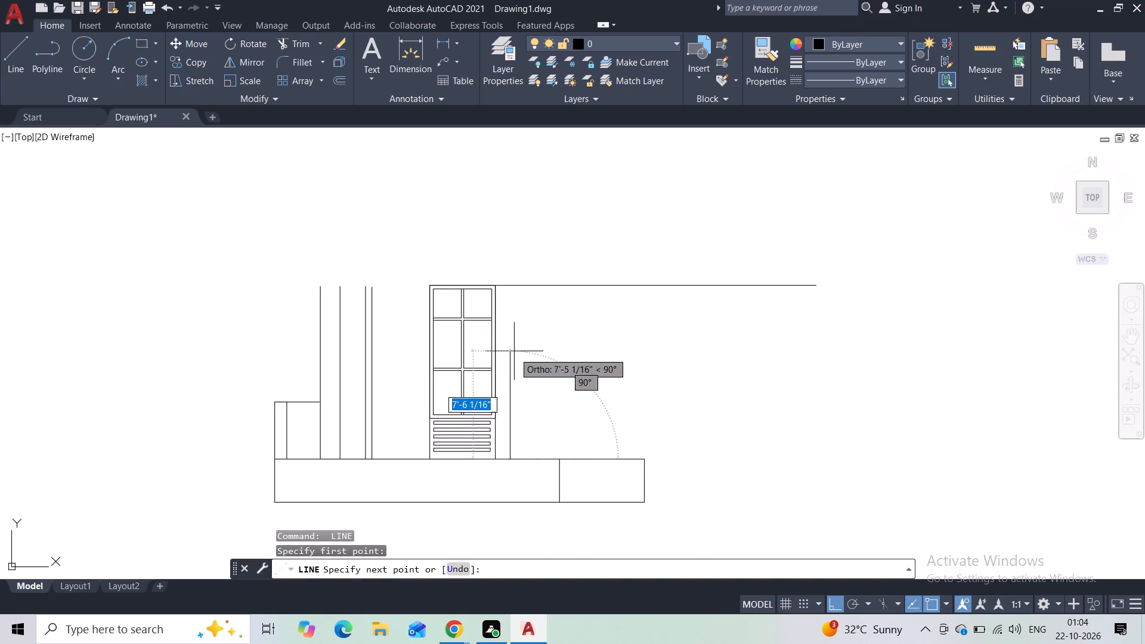
pyautogui.click(513, 286)
pyautogui.press('Escape')
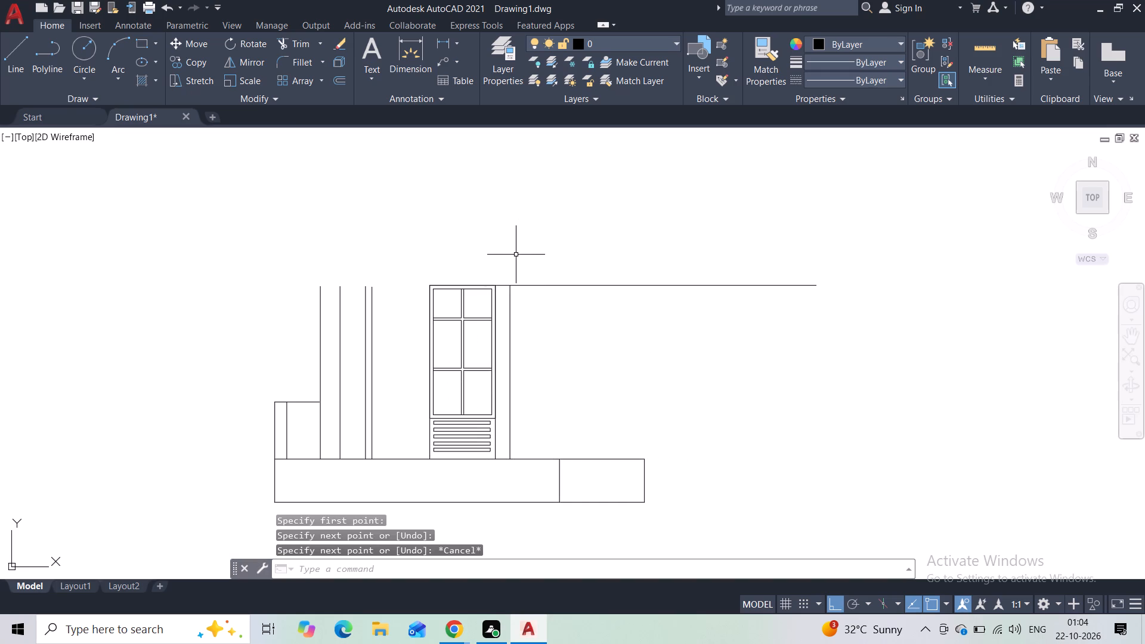
# Move the short vertical divider inside the base rectangle left to align with the vertical line beside the window panel.
pyautogui.moveTo(547, 346); pyautogui.dragTo(472, 349, button='middle')
pyautogui.moveTo(511, 357); pyautogui.dragTo(342, 324, button='middle')
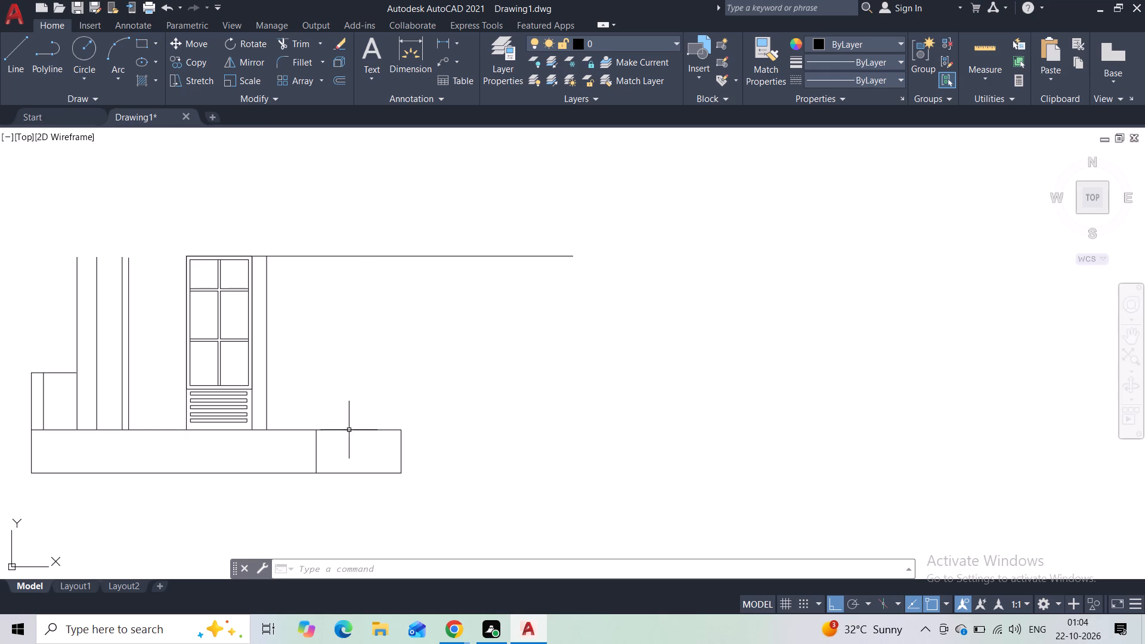
pyautogui.click(330, 457)
pyautogui.click(305, 454)
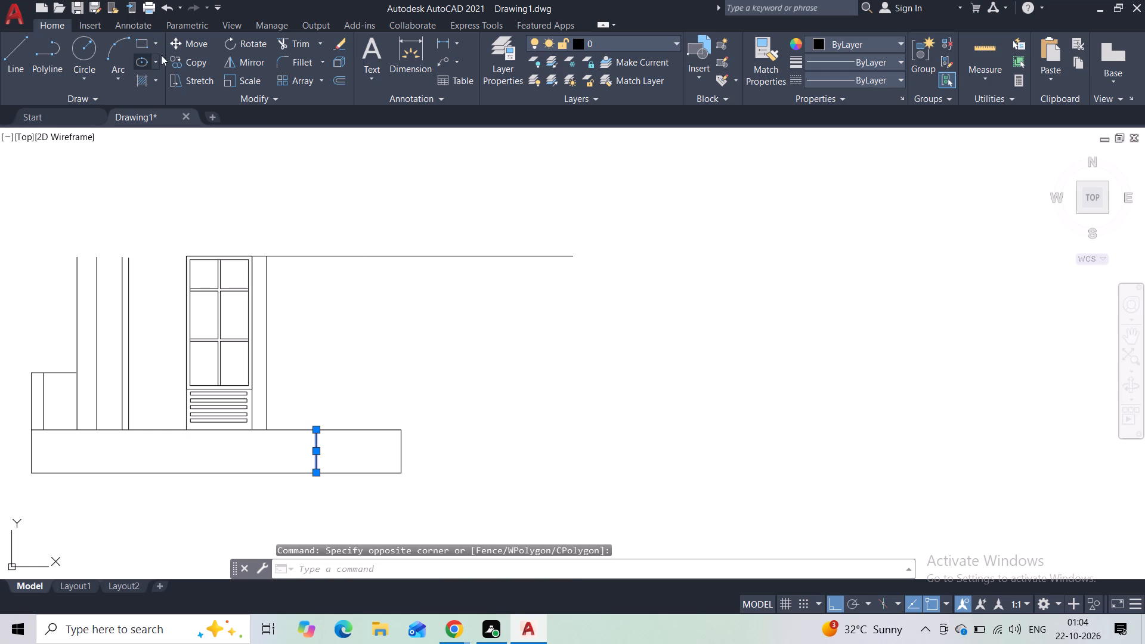
pyautogui.click(172, 50)
pyautogui.scroll(1, 326, 522)
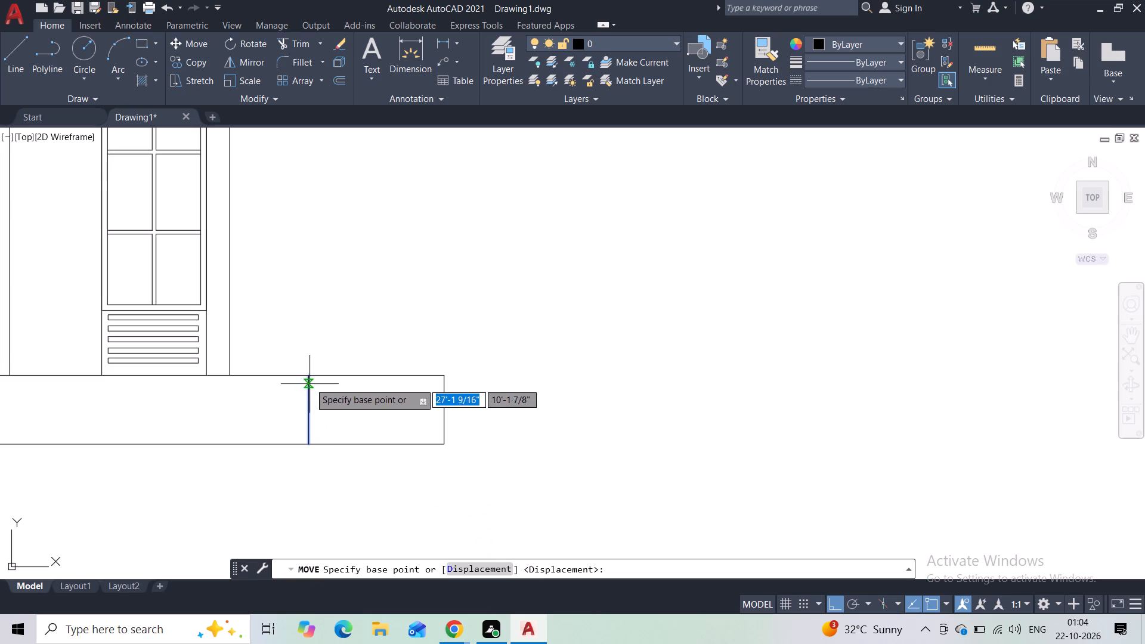
pyautogui.click(310, 380)
pyautogui.click(234, 375)
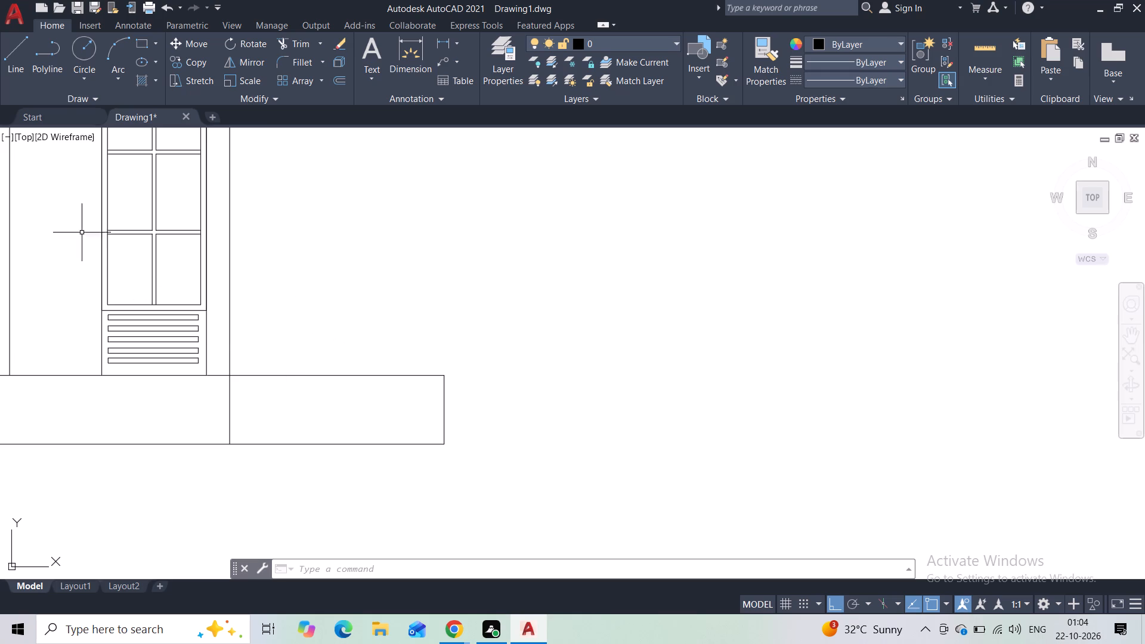
# Draw a horizontal line slightly below the base's top edge, from the moved divider to the base's right edge.
pyautogui.click(23, 61)
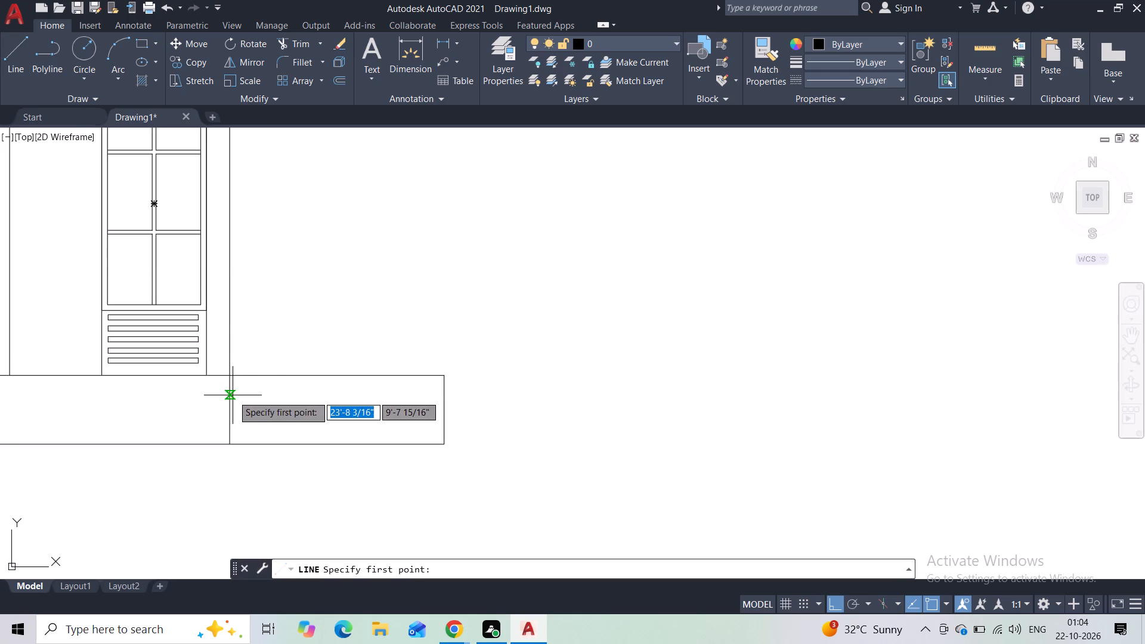
pyautogui.click(233, 395)
pyautogui.click(444, 398)
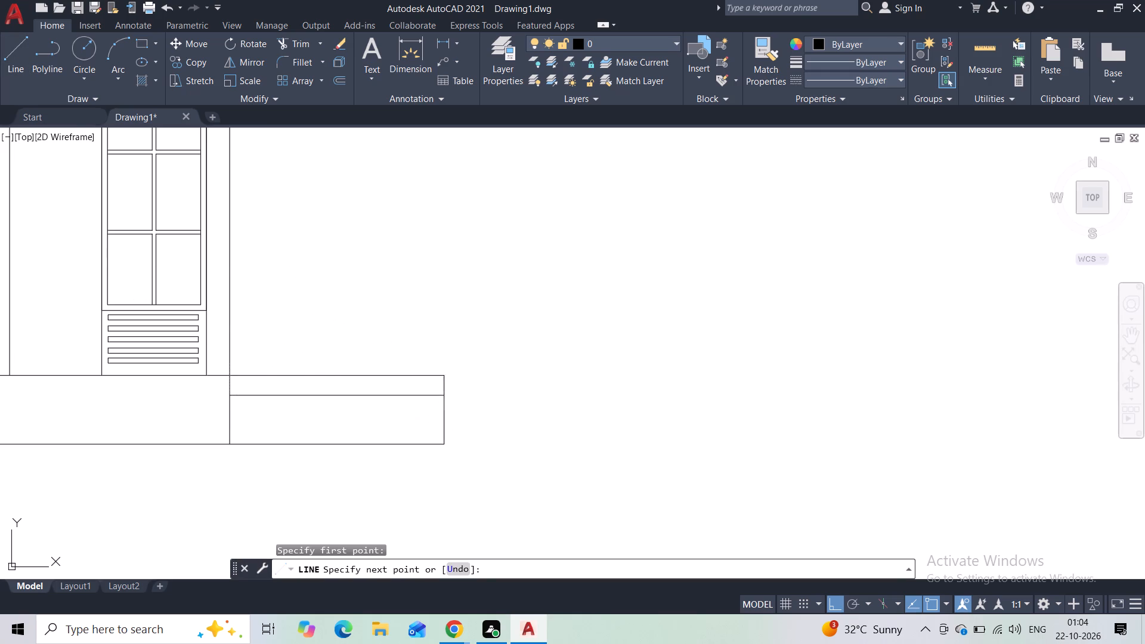
pyautogui.press('Escape')
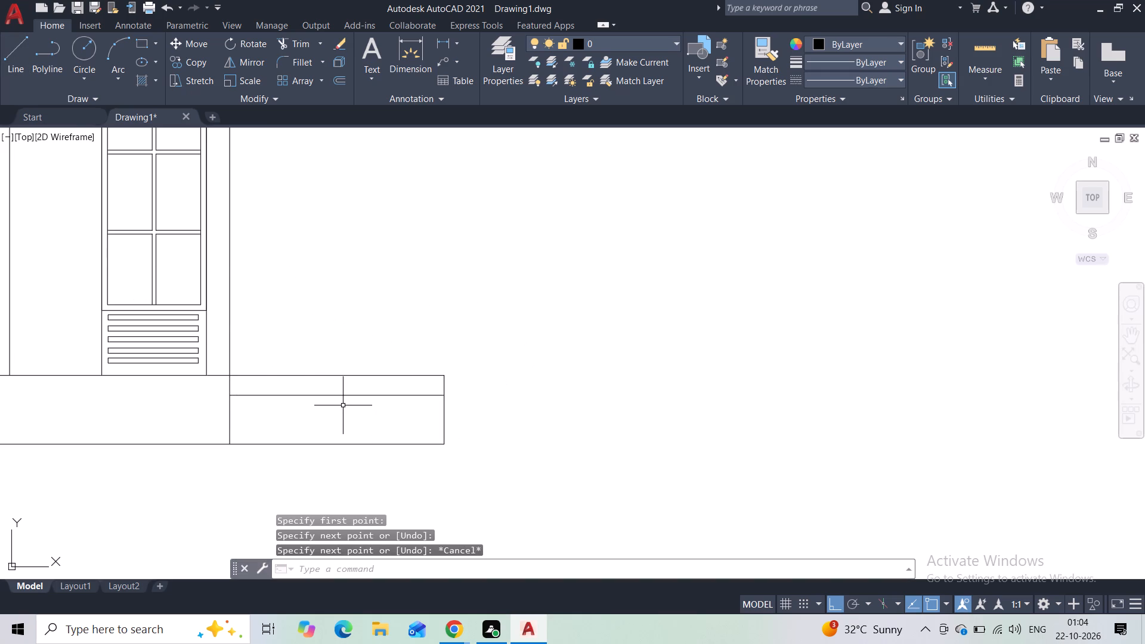
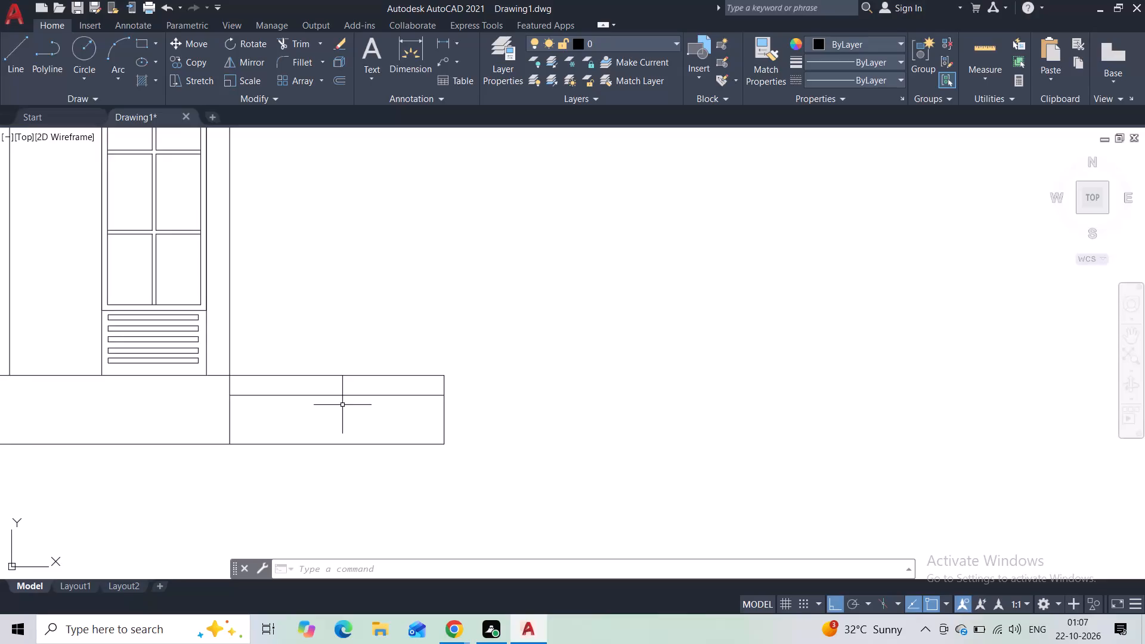
# Copy the horizontal line below the base's top edge twice downward, the first about 7 5/8" lower, forming roughly even stair treads.
pyautogui.scroll(2, 312, 383)
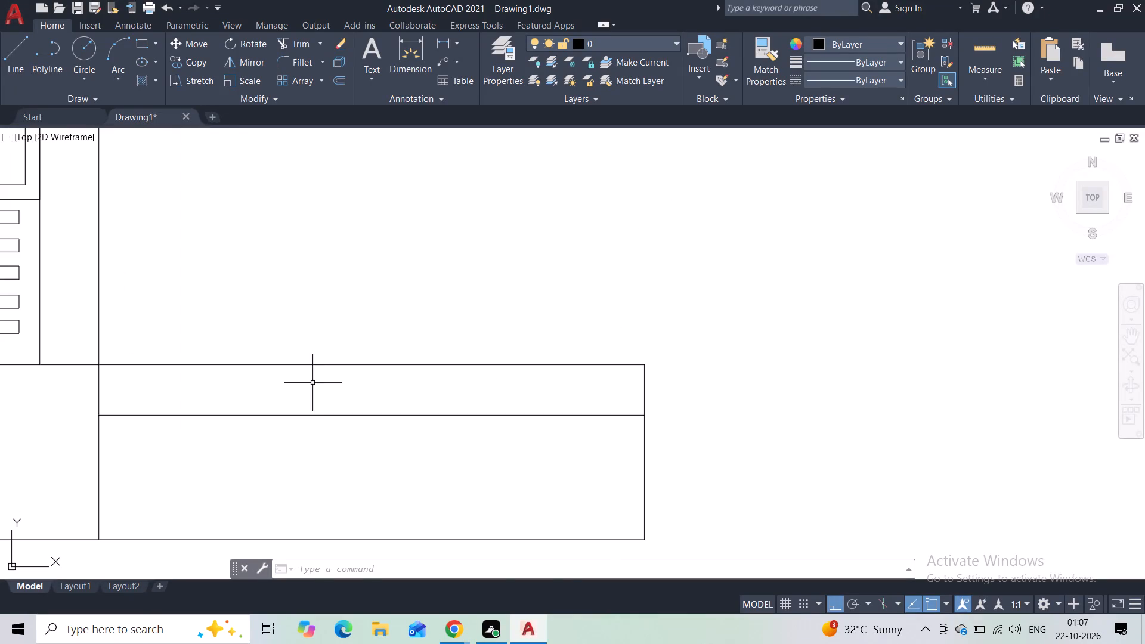
pyautogui.click(312, 383)
pyautogui.click(305, 435)
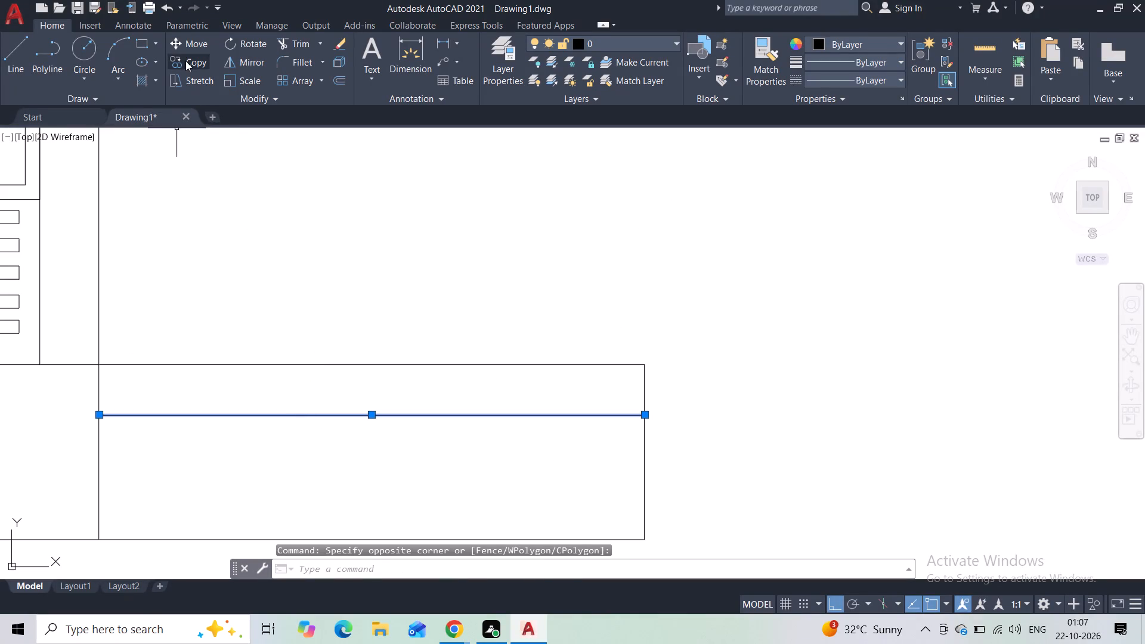
pyautogui.click(185, 61)
pyautogui.moveTo(191, 198); pyautogui.dragTo(319, 123, button='middle')
pyautogui.click(227, 337)
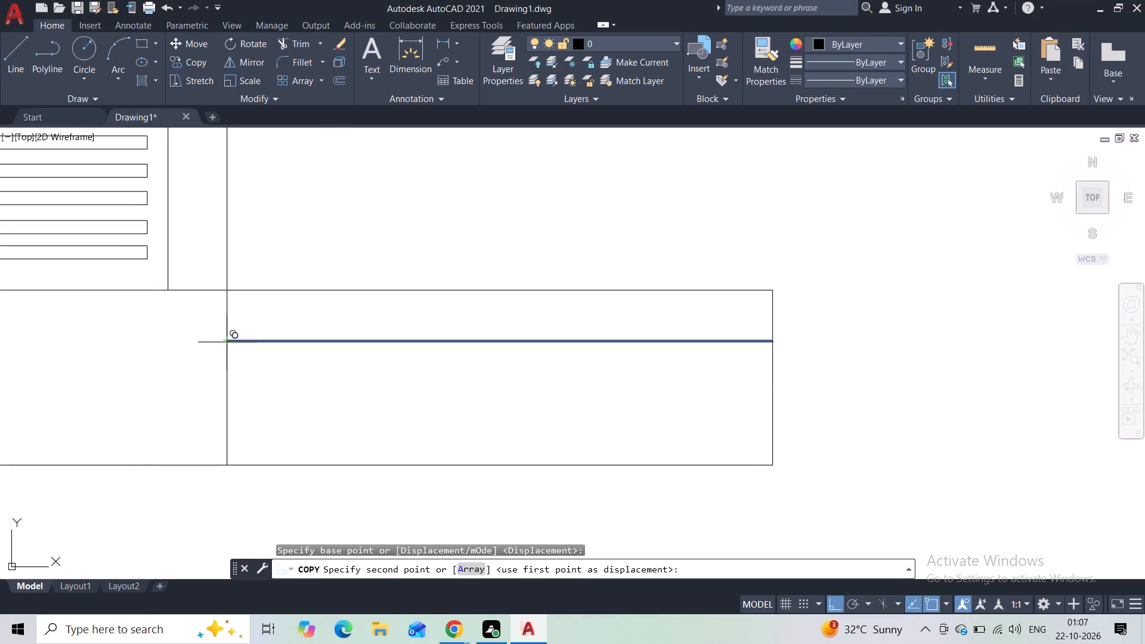
pyautogui.click(230, 383)
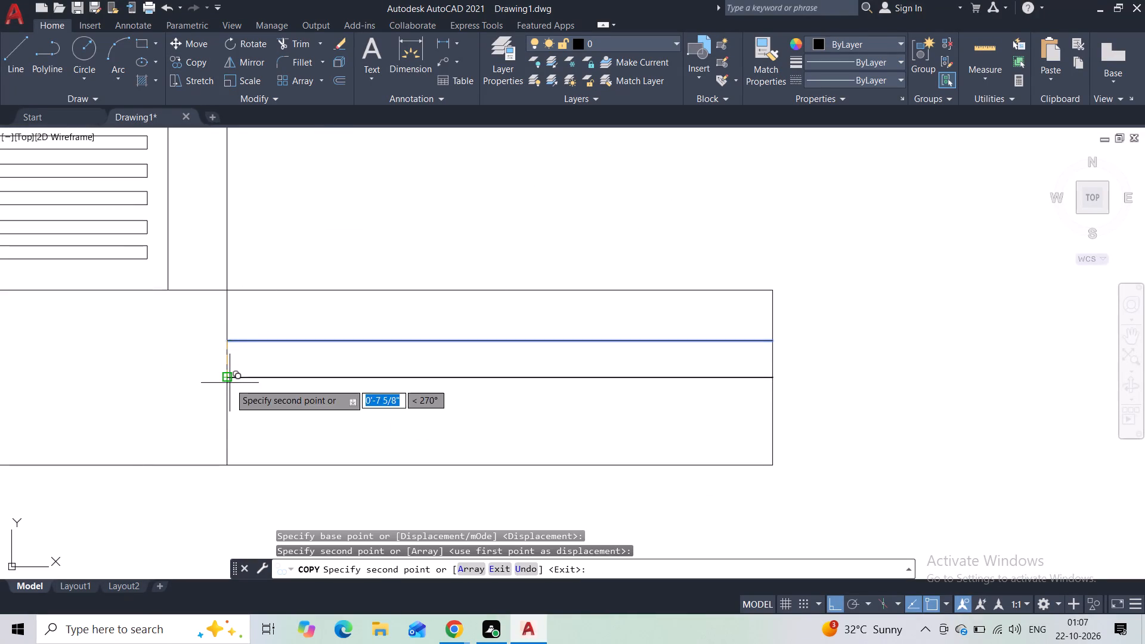
pyautogui.click(225, 417)
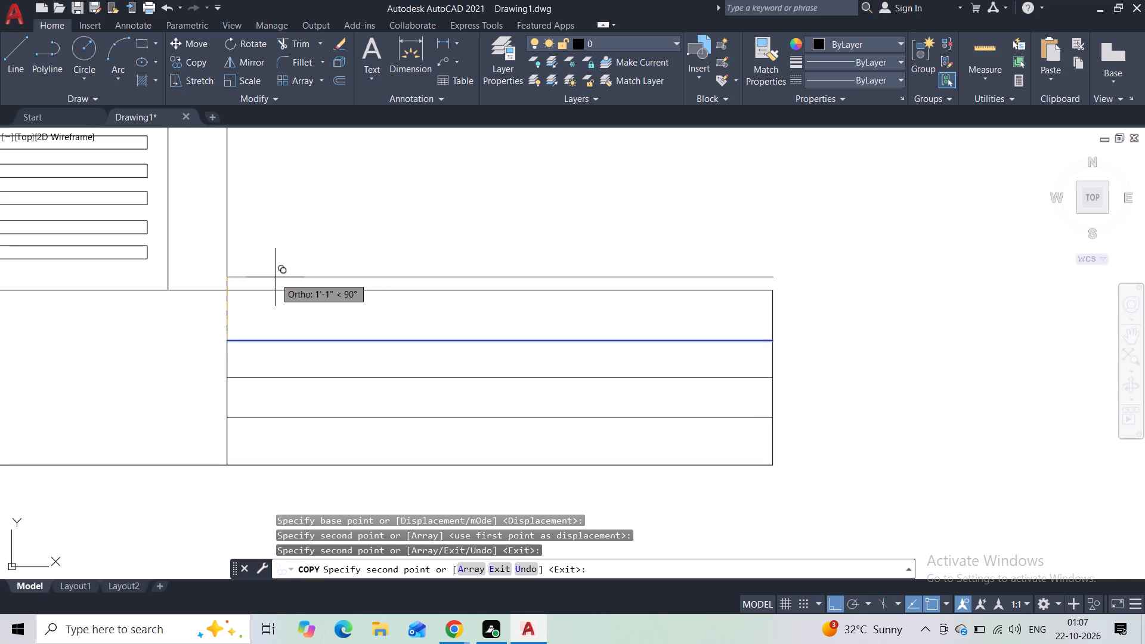
pyautogui.press('Escape')
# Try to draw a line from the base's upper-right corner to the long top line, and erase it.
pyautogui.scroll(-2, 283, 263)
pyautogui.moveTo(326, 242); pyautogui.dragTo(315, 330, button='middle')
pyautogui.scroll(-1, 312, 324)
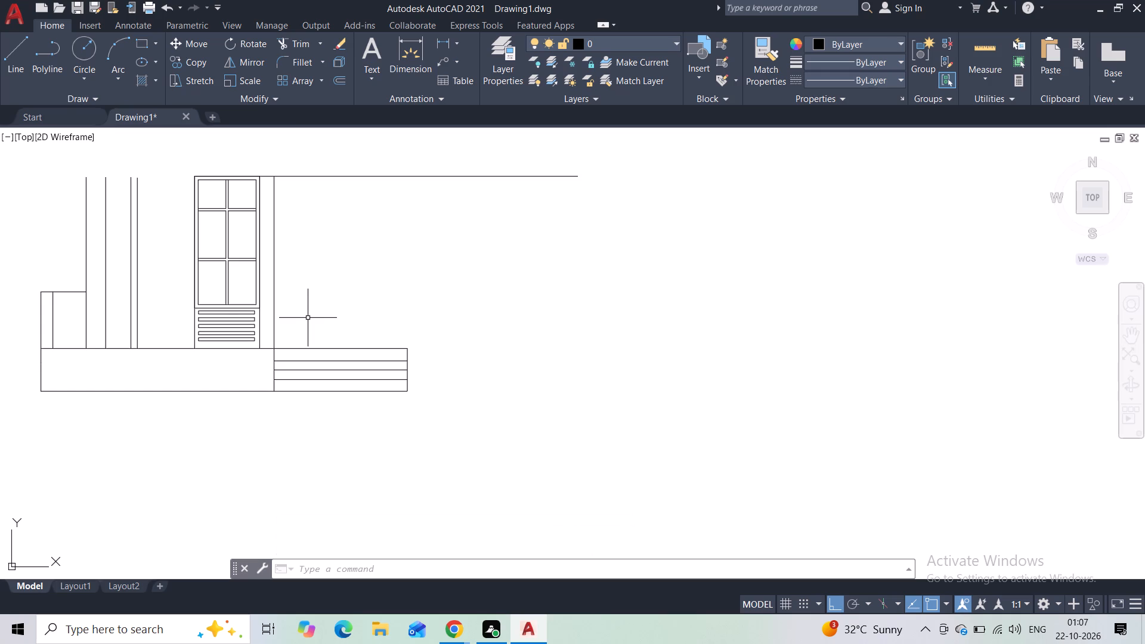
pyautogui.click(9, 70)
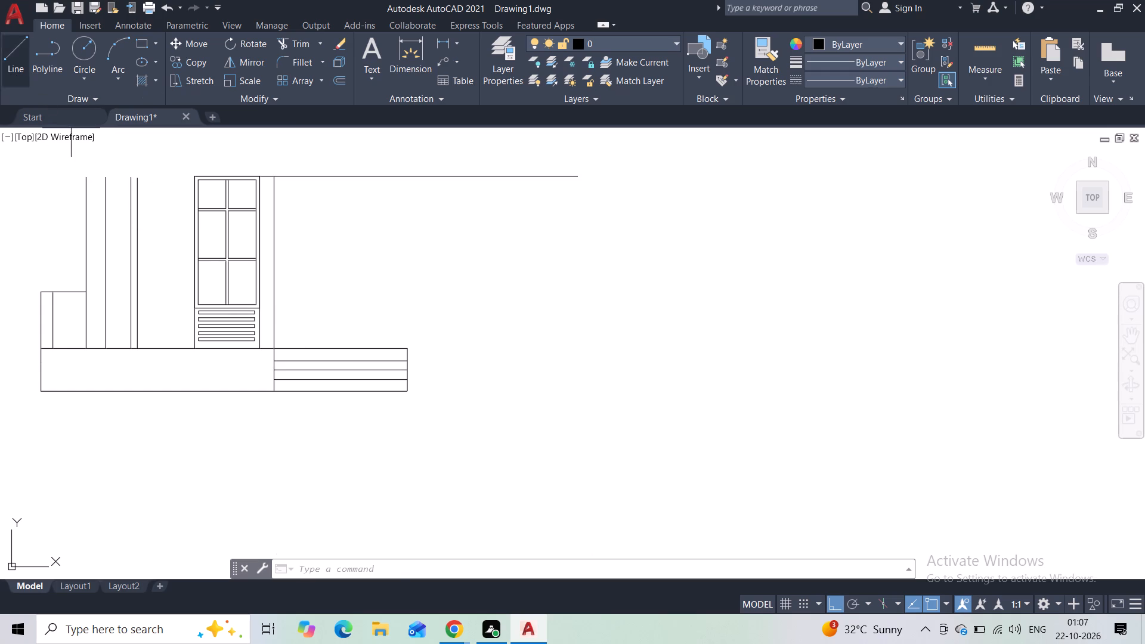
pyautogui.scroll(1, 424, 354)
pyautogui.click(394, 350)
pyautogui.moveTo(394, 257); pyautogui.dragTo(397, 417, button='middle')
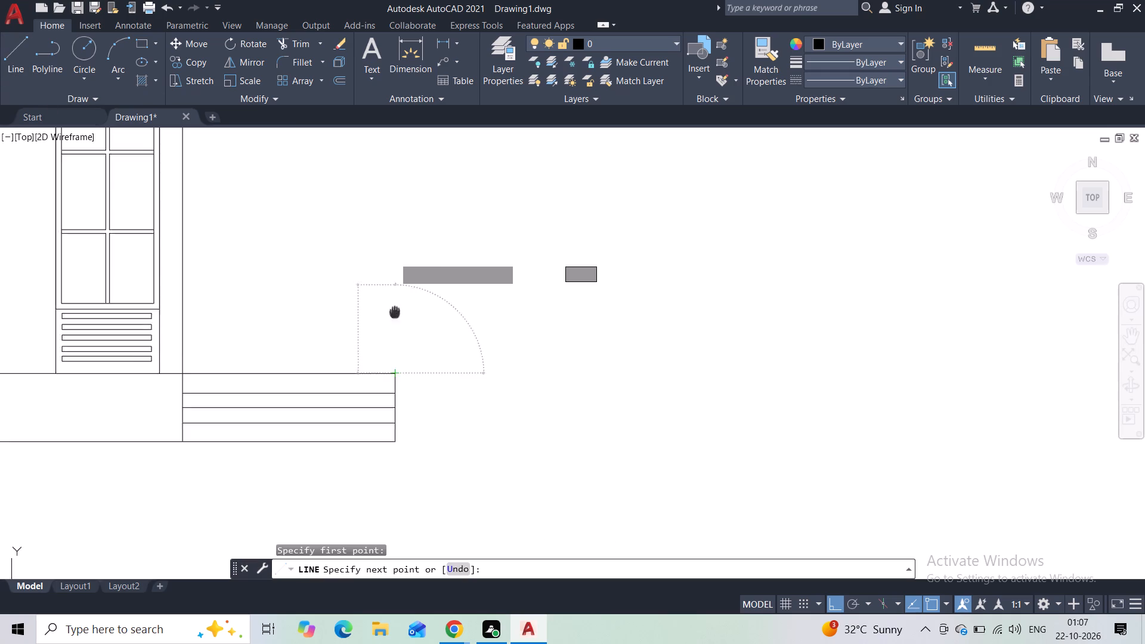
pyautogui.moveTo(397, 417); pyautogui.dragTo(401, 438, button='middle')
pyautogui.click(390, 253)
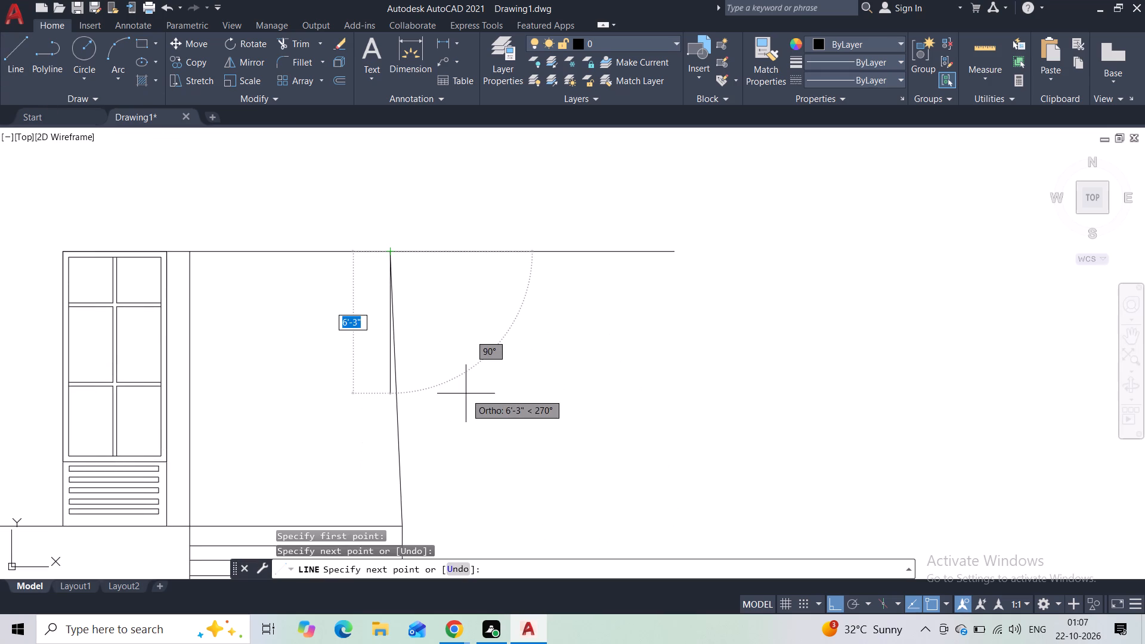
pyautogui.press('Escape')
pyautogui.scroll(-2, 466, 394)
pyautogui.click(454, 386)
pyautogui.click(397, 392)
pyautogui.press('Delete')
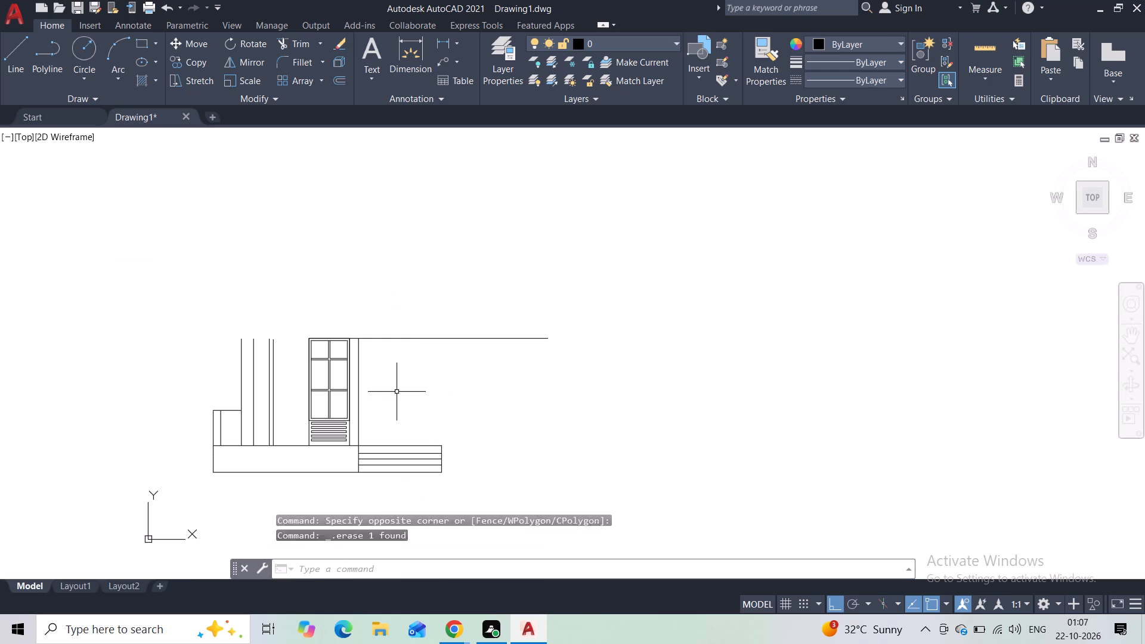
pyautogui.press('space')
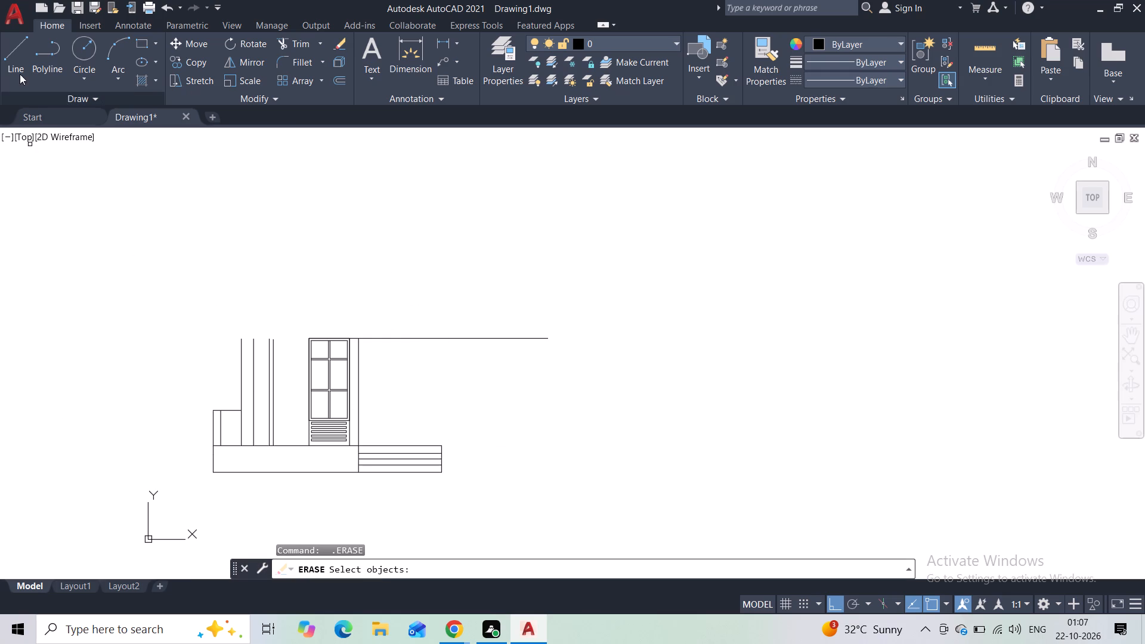
# Draw a vertical line from the base's upper-right corner up to the long top line.
pyautogui.click(18, 70)
pyautogui.scroll(2, 422, 471)
pyautogui.click(460, 410)
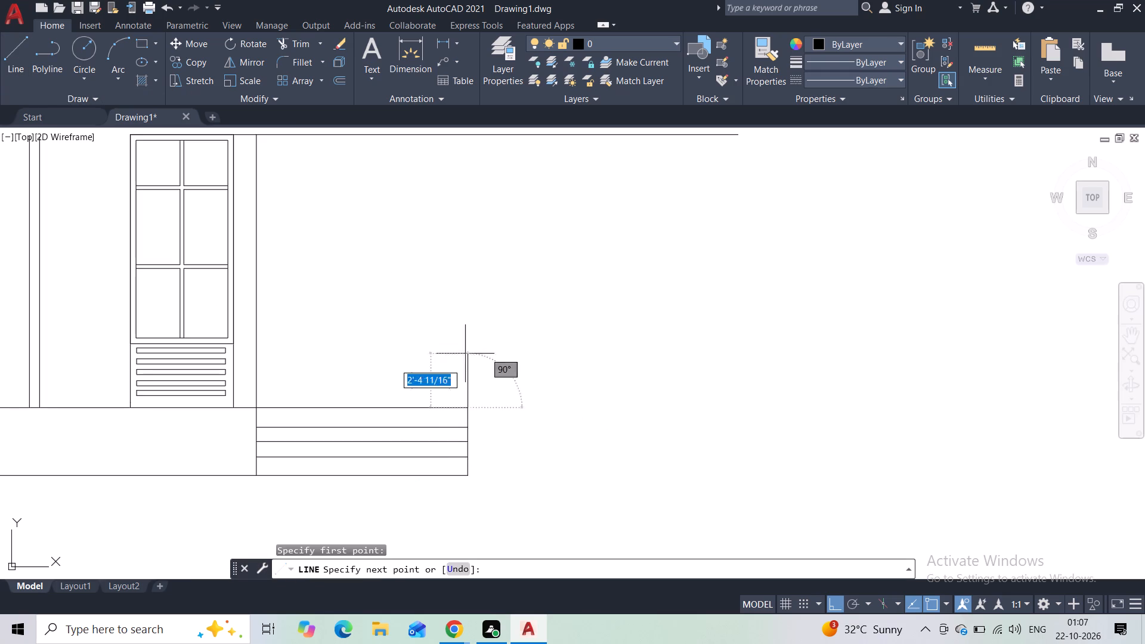
pyautogui.moveTo(474, 313); pyautogui.dragTo(460, 441, button='middle')
pyautogui.click(450, 268)
pyautogui.press('Escape')
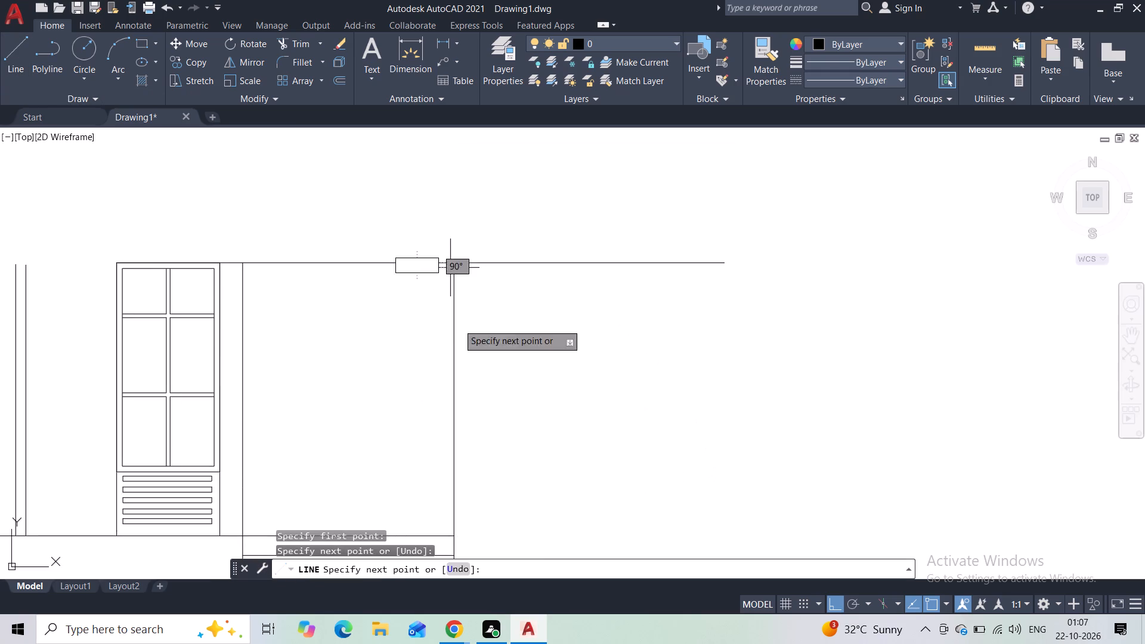
# Extend the base to the right of the steps with a connected rectangular outline, matching the base's height and ending at its lower-right corner.
pyautogui.moveTo(476, 358); pyautogui.dragTo(514, 306, button='middle')
pyautogui.scroll(-1, 463, 333)
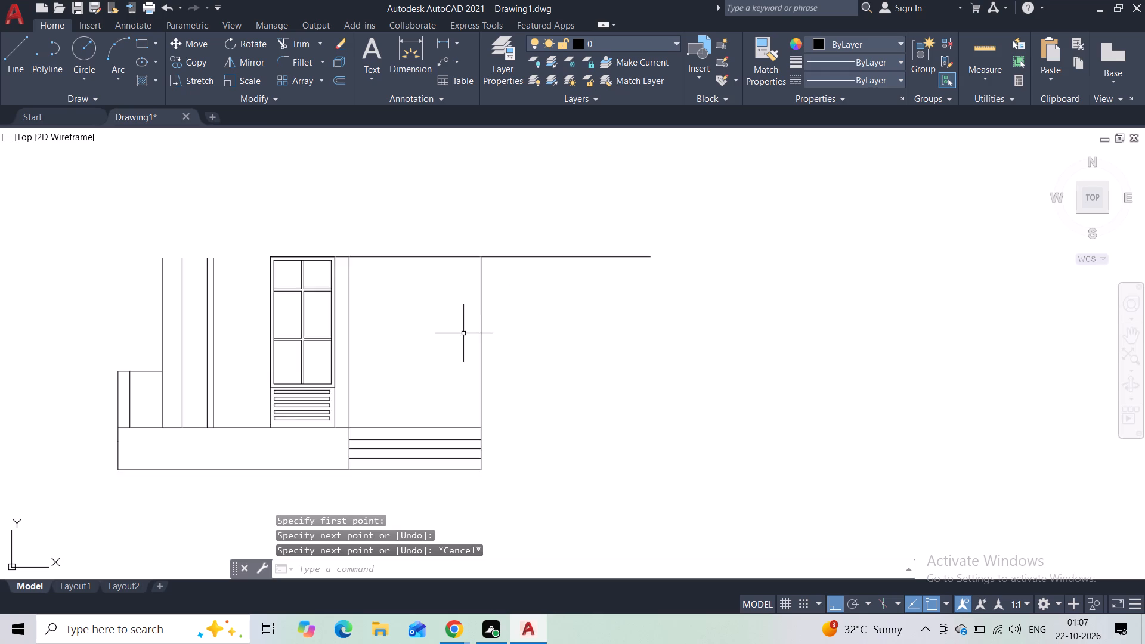
pyautogui.scroll(-2, 463, 335)
pyautogui.scroll(1, 488, 336)
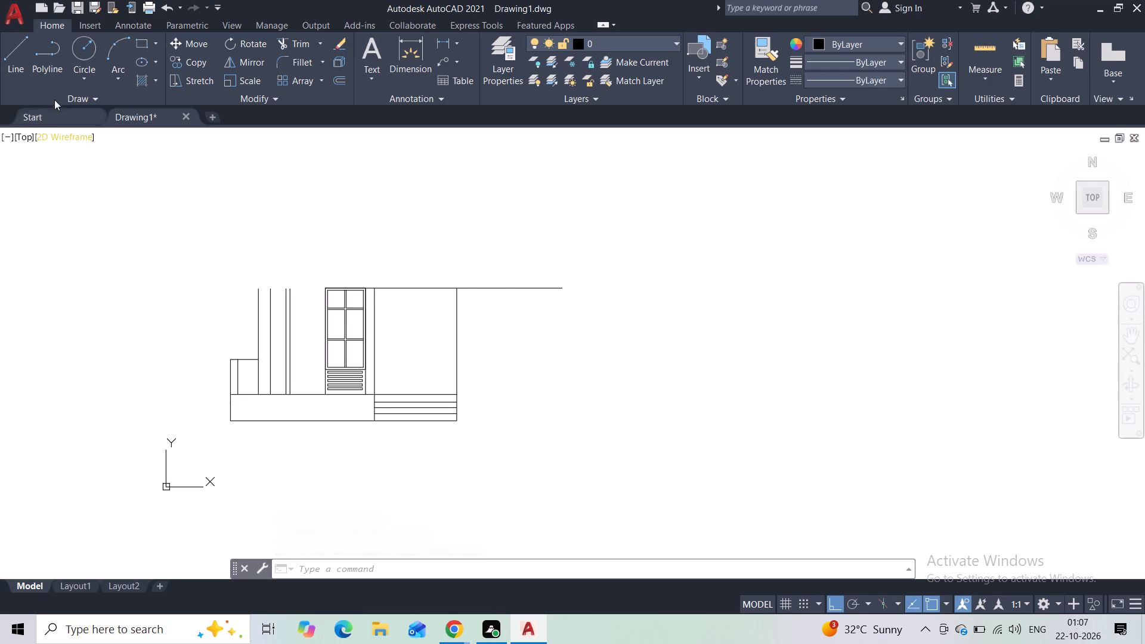
pyautogui.click(25, 66)
pyautogui.scroll(2, 445, 379)
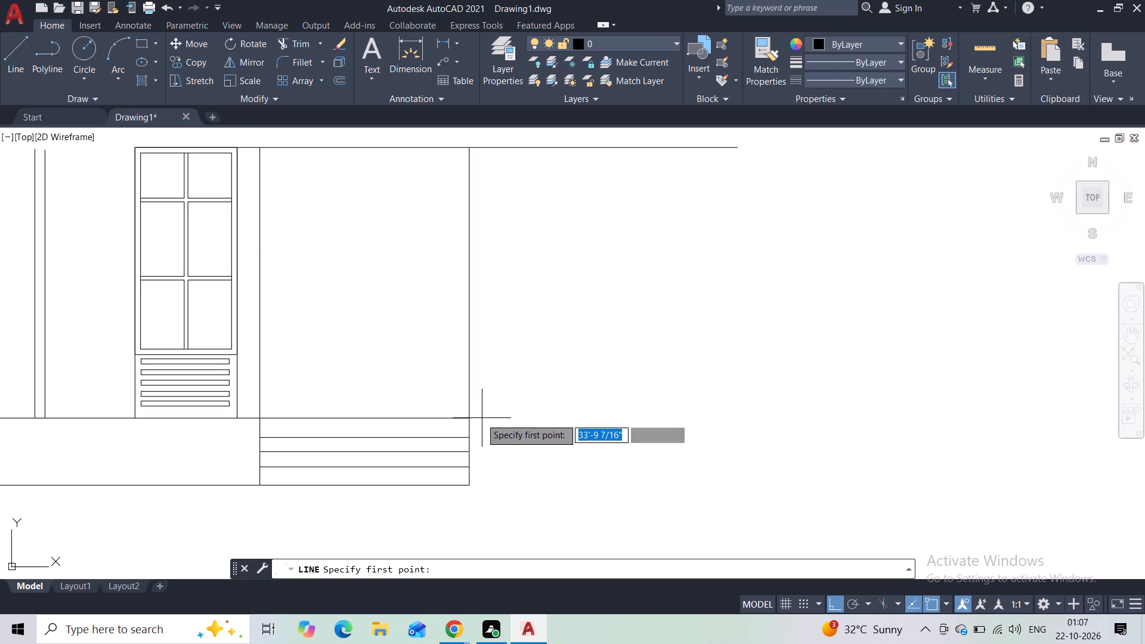
pyautogui.click(470, 416)
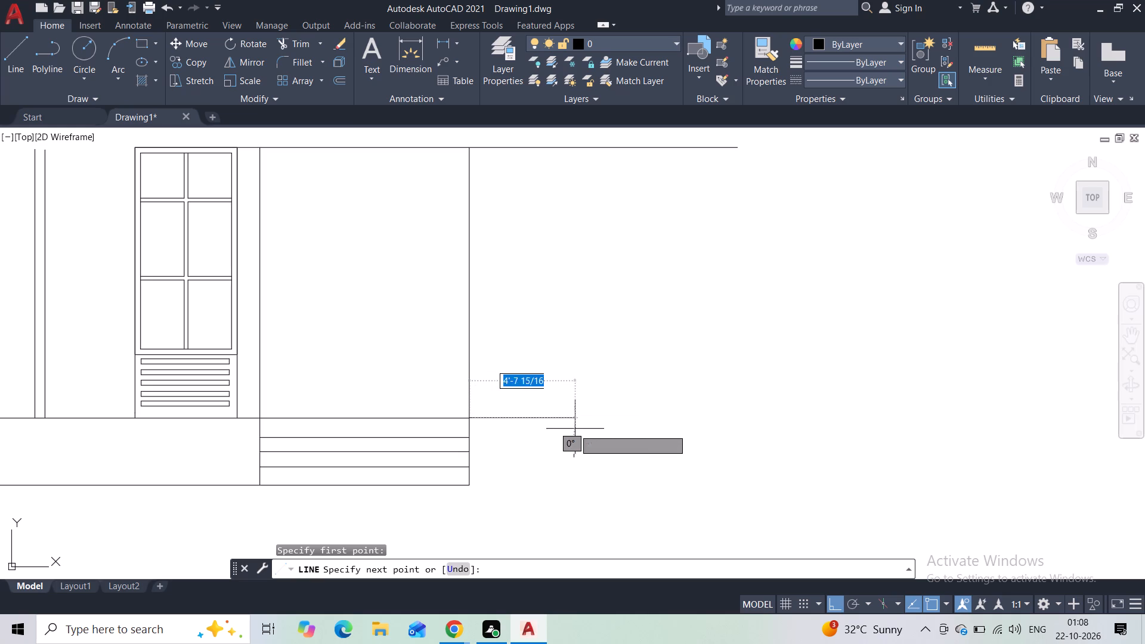
pyautogui.click(614, 435)
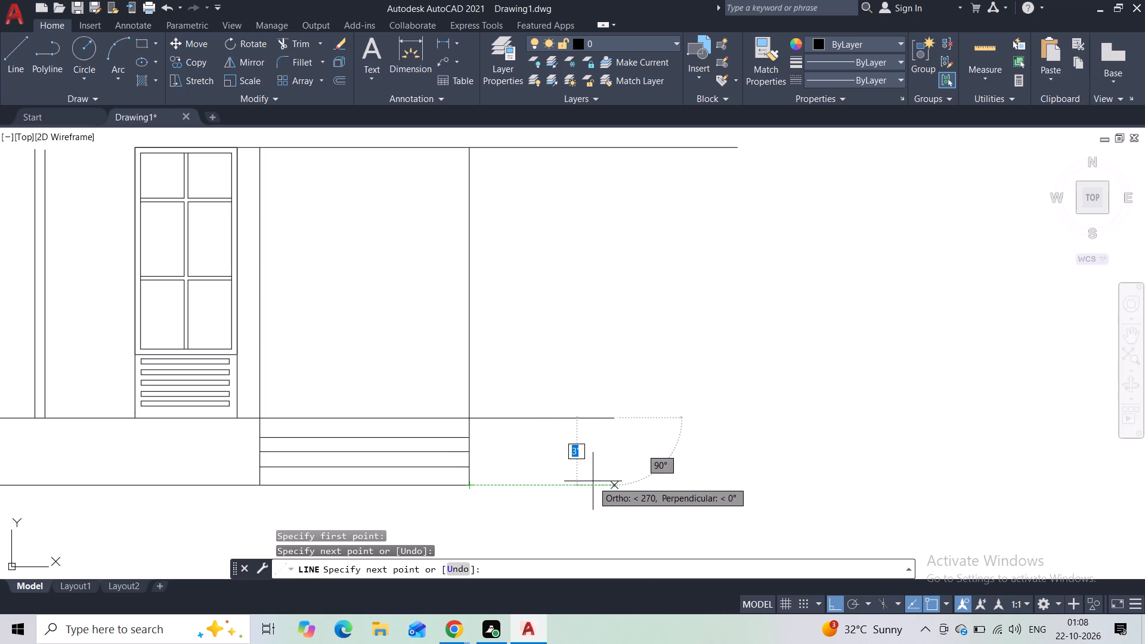
pyautogui.click(612, 484)
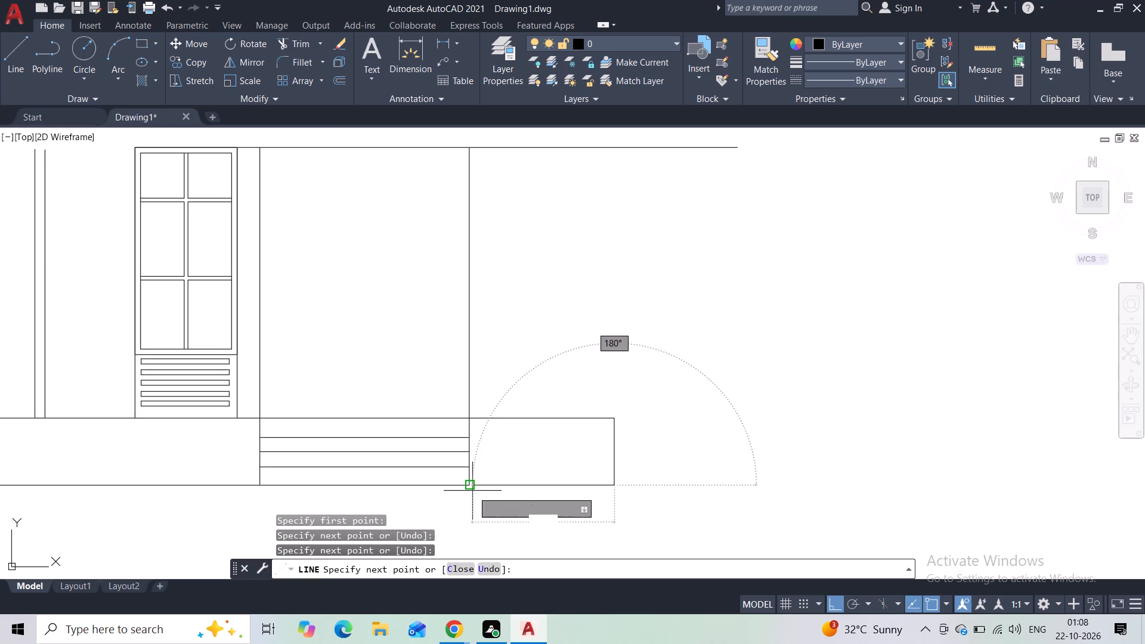
pyautogui.click(472, 491)
pyautogui.press('Escape')
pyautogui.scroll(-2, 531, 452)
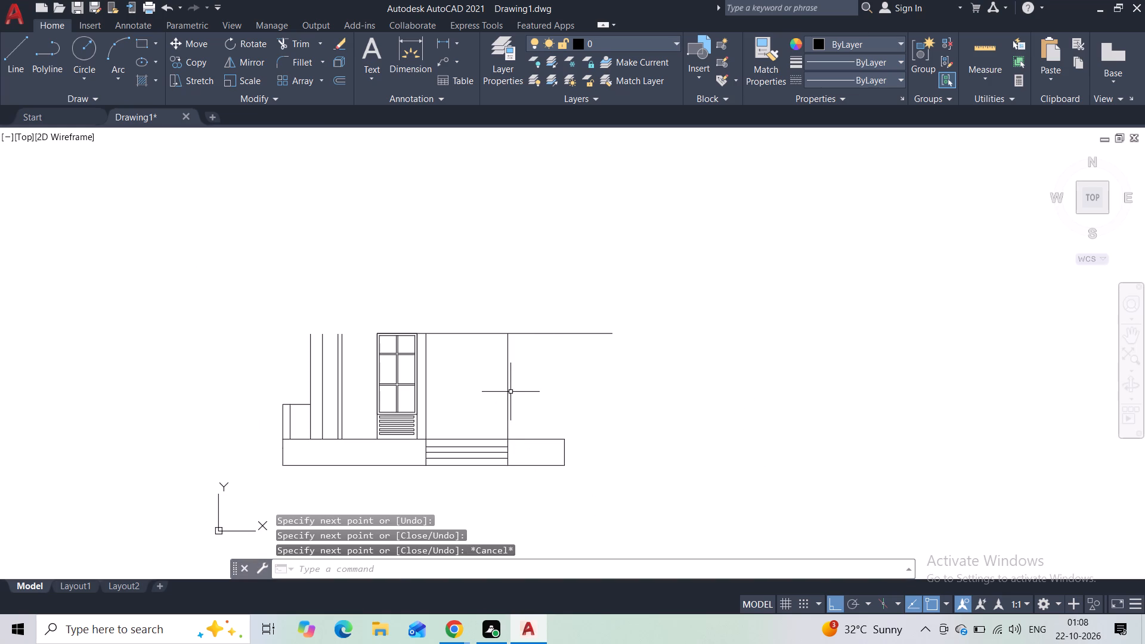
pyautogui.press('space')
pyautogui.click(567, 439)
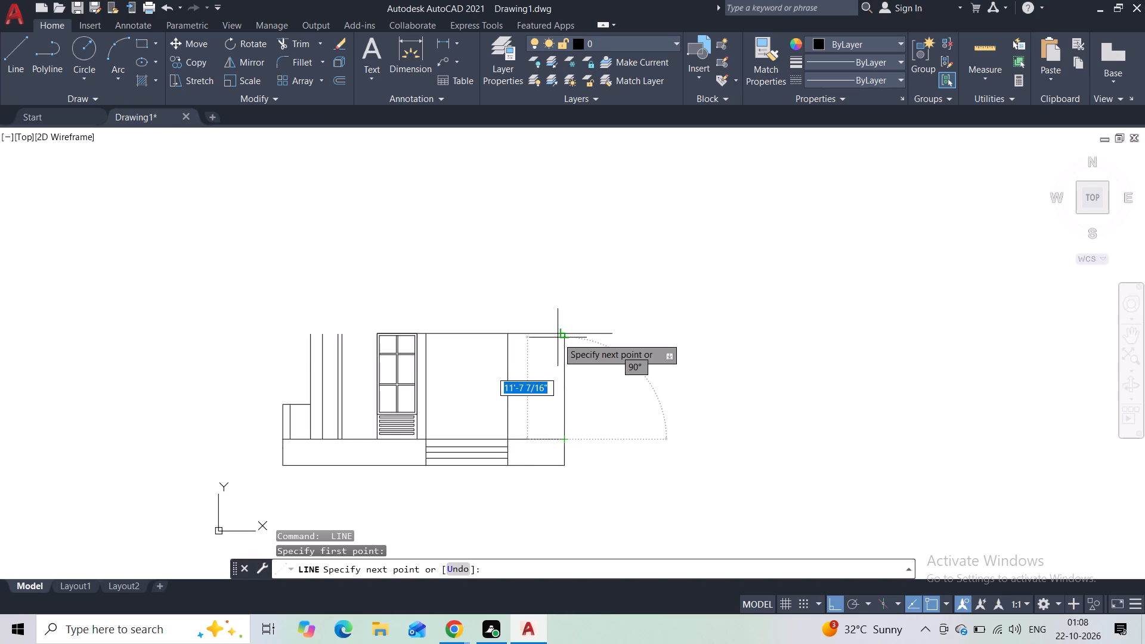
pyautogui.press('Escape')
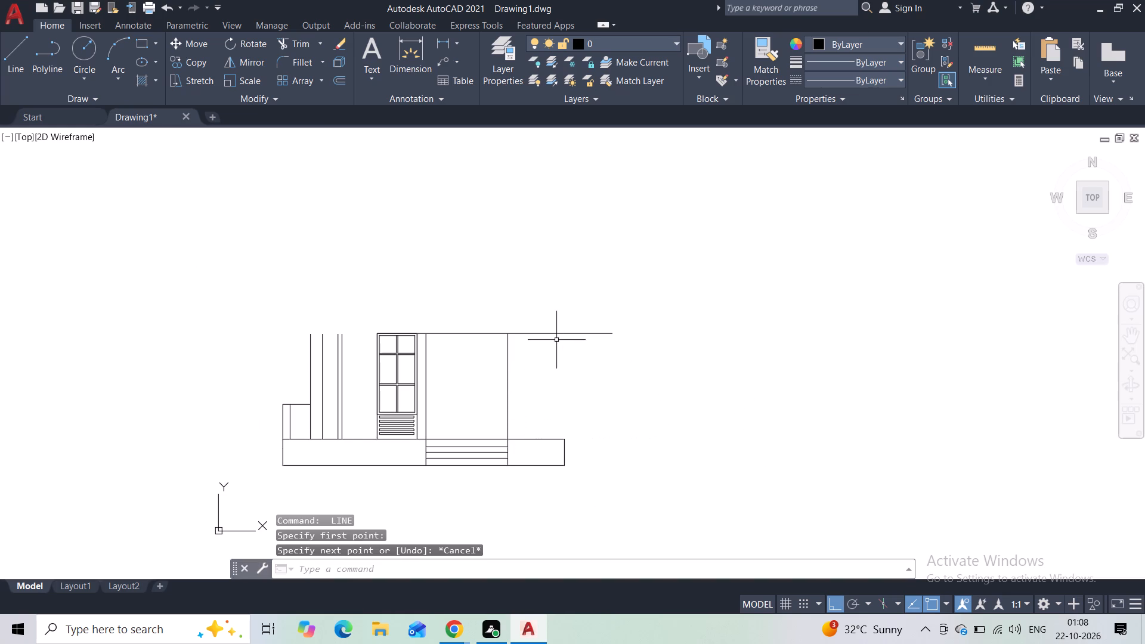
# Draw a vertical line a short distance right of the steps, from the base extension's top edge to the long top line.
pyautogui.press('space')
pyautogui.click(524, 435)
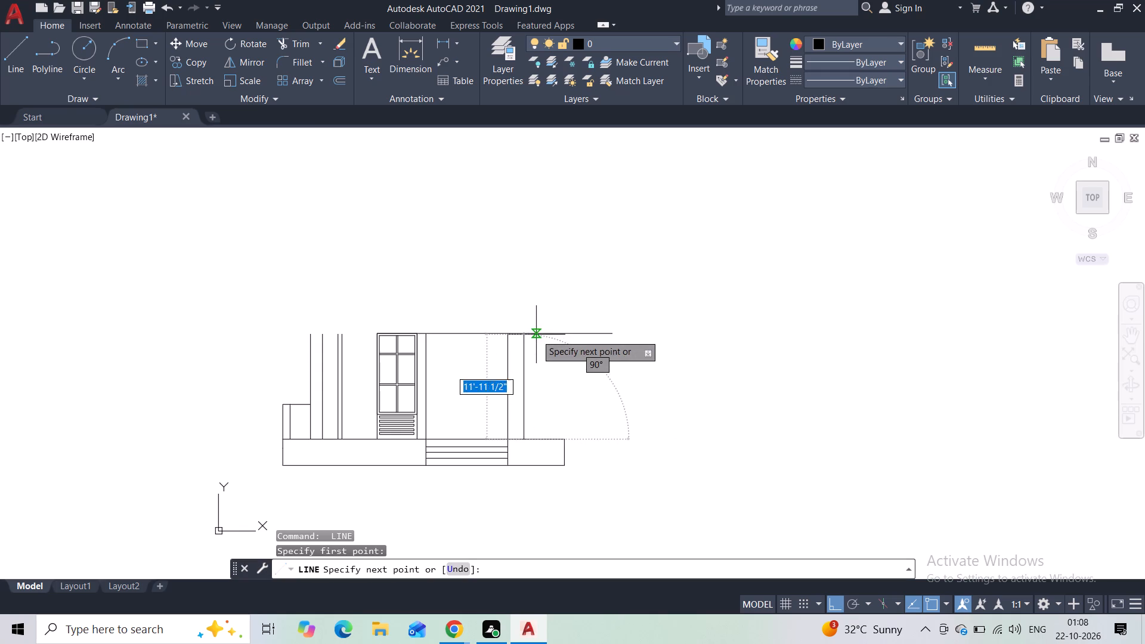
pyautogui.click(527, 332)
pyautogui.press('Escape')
# Measure the horizontal gap between the window panel and the vertical line beside it with a linear dimension.
pyautogui.scroll(1, 575, 411)
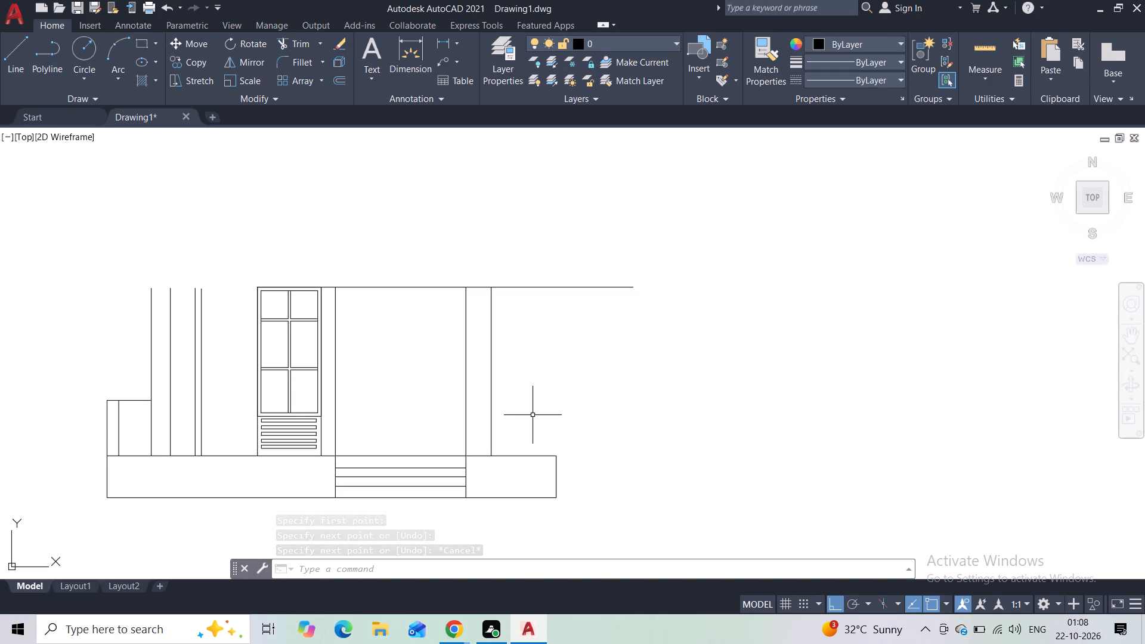
pyautogui.scroll(1, 379, 386)
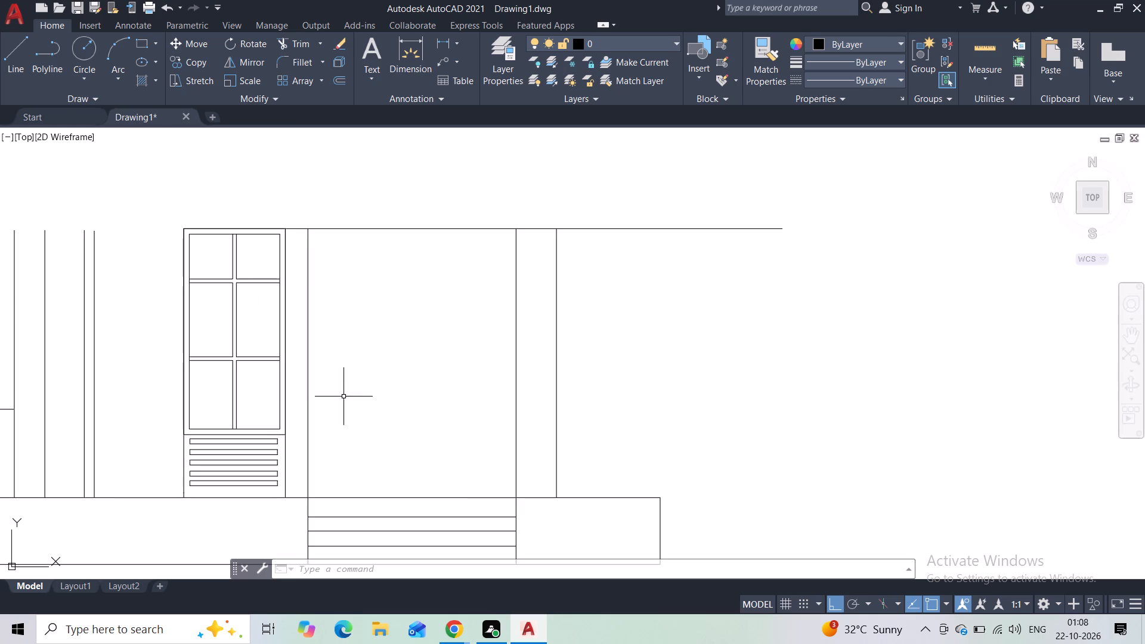
pyautogui.click(304, 42)
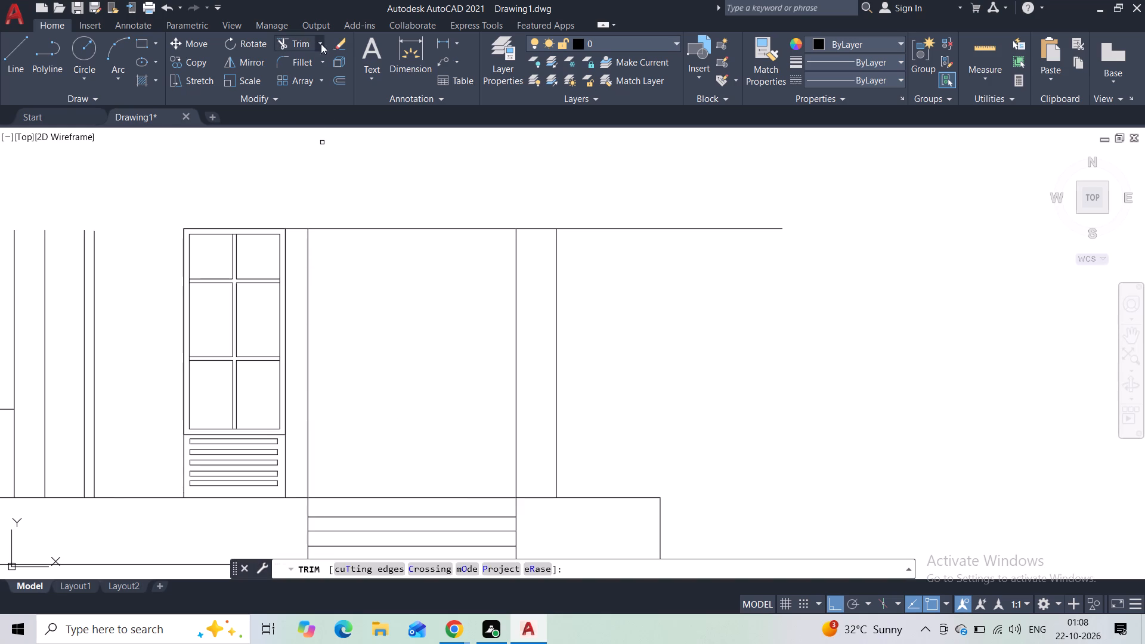
pyautogui.press('Escape')
pyautogui.click(434, 41)
pyautogui.click(446, 42)
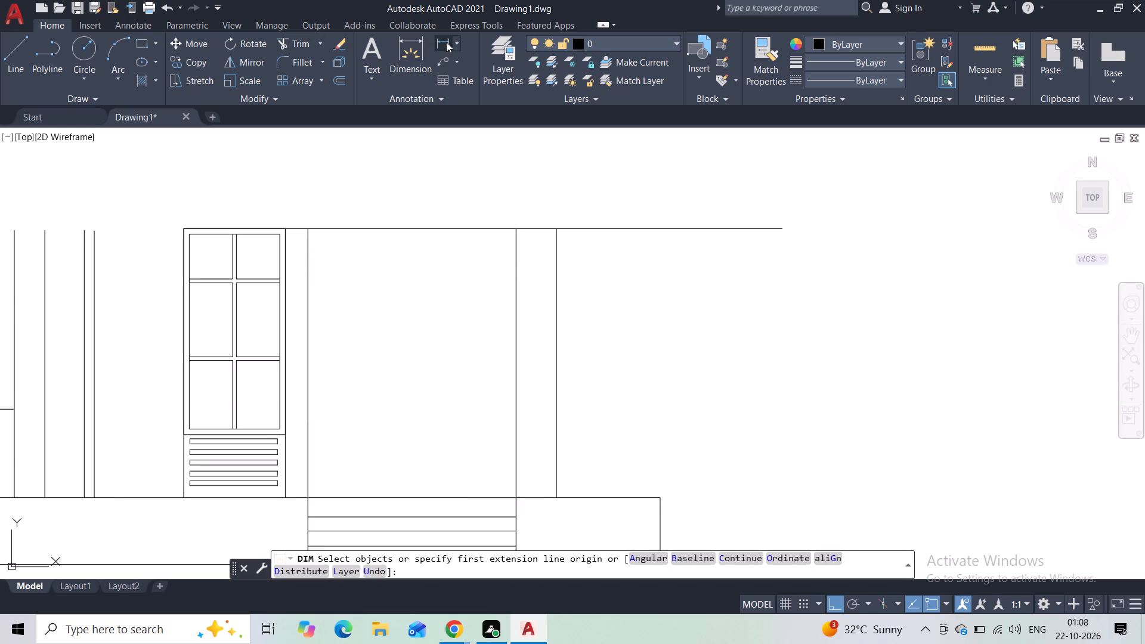
pyautogui.scroll(2, 322, 263)
pyautogui.click(281, 269)
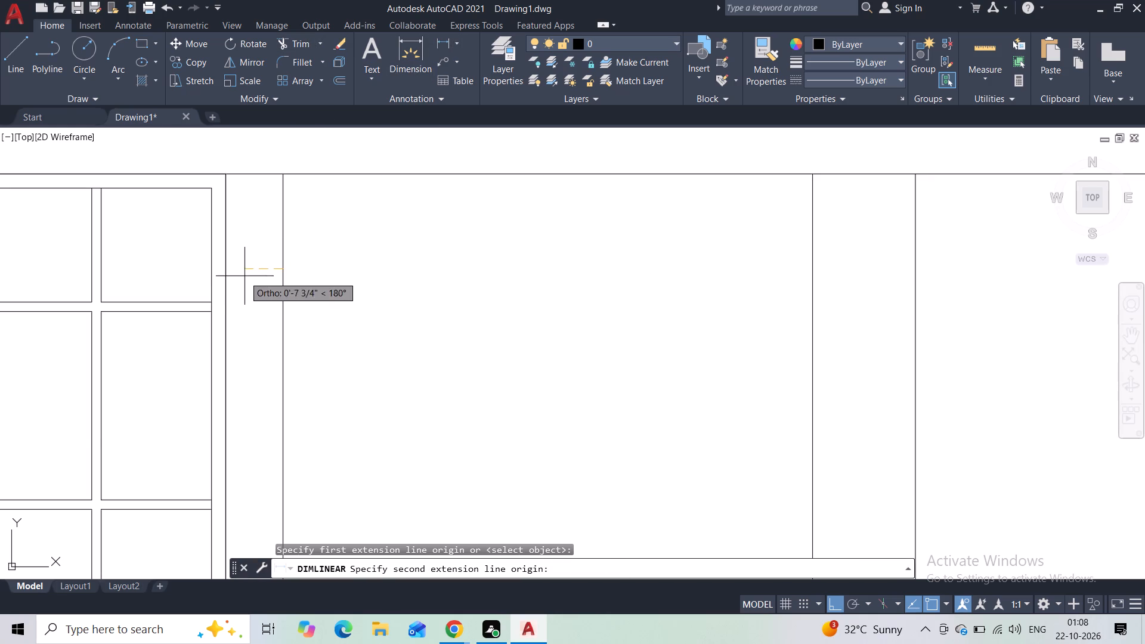
pyautogui.click(228, 278)
pyautogui.scroll(3, 255, 278)
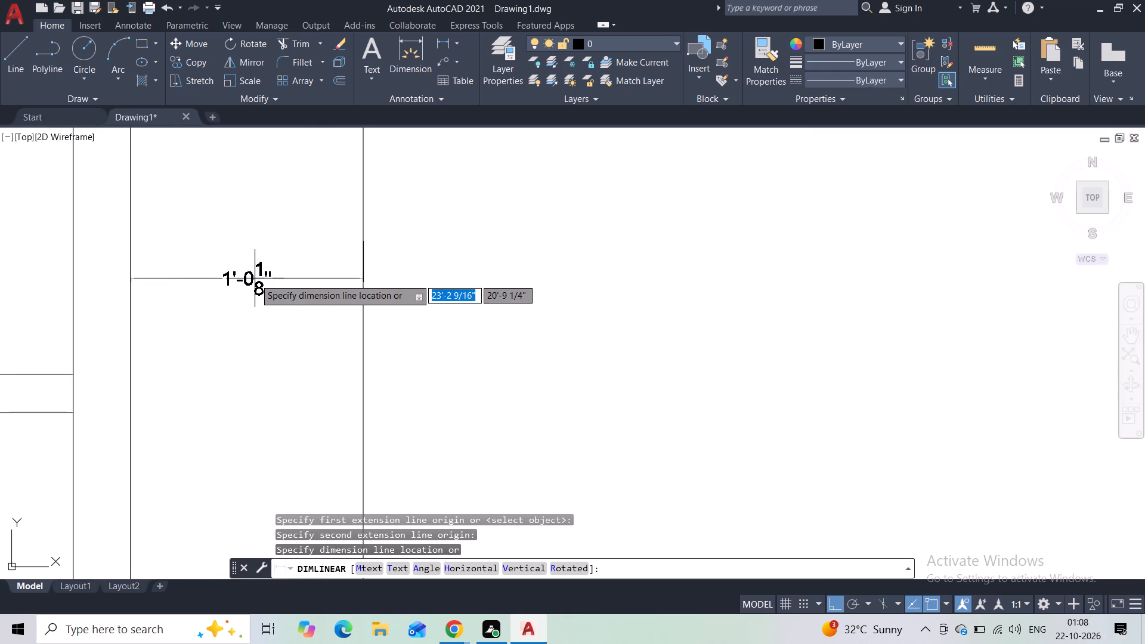
pyautogui.scroll(3, 255, 278)
pyautogui.scroll(-6, 255, 279)
pyautogui.press('Escape')
pyautogui.scroll(-6, 391, 273)
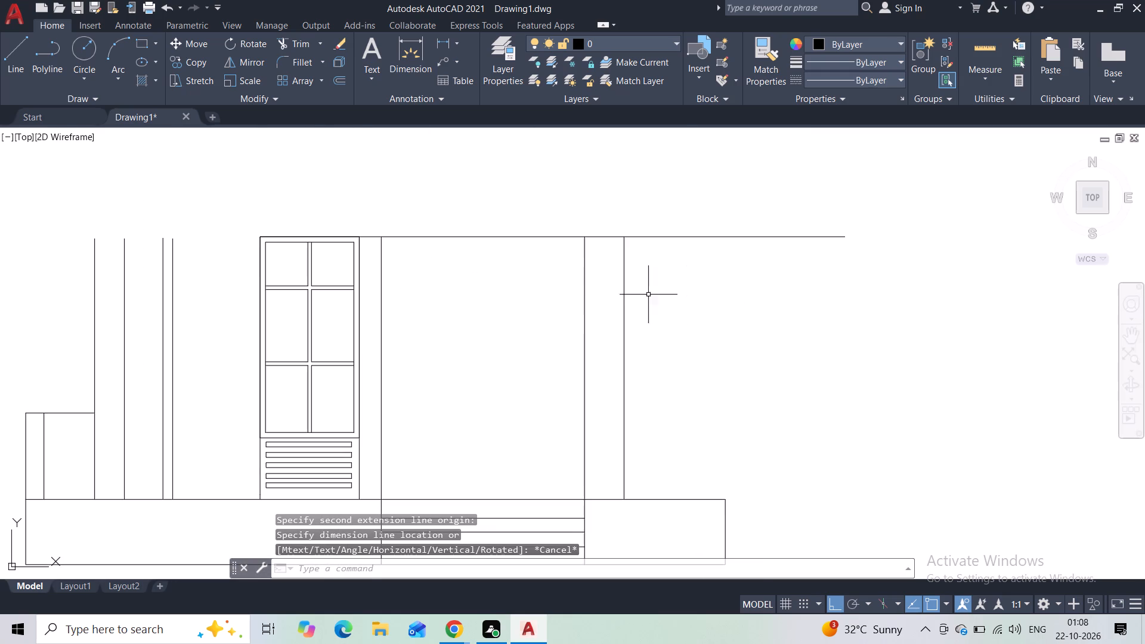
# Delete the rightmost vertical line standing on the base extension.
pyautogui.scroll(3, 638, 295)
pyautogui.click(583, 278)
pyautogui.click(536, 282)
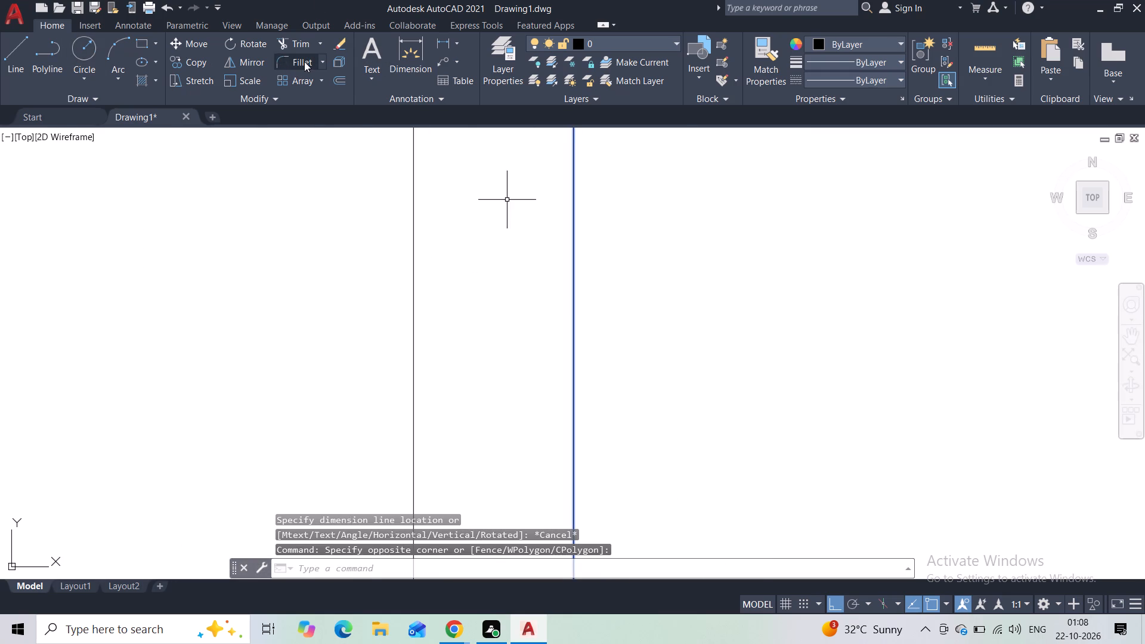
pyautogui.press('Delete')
# Draw a 1'1" horizontal line rightward from the opening's right-hand line, with vertical lines from its end to the long top line and the base.
pyautogui.click(17, 40)
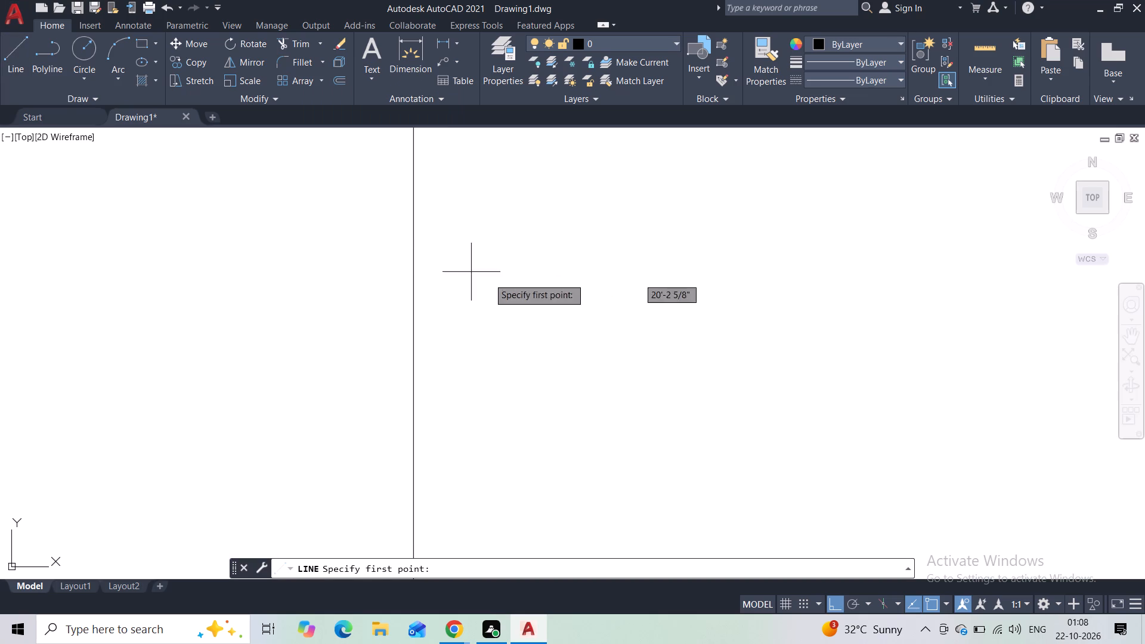
pyautogui.click(415, 264)
pyautogui.press('1')
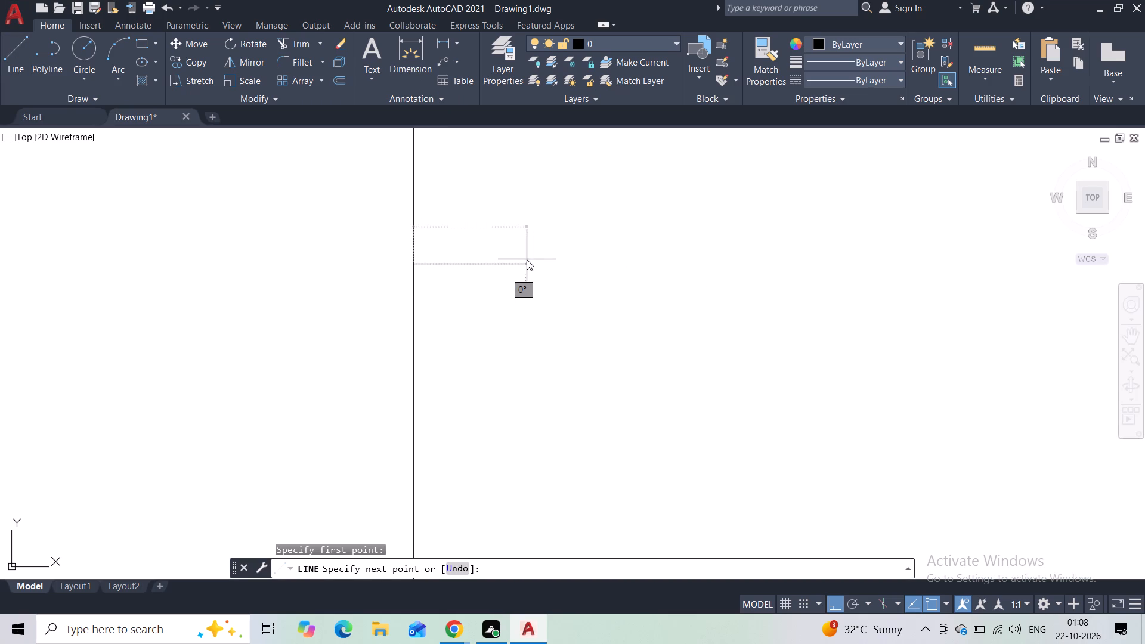
pyautogui.write('\'1"')
pyautogui.press('Return')
pyautogui.scroll(-3, 500, 213)
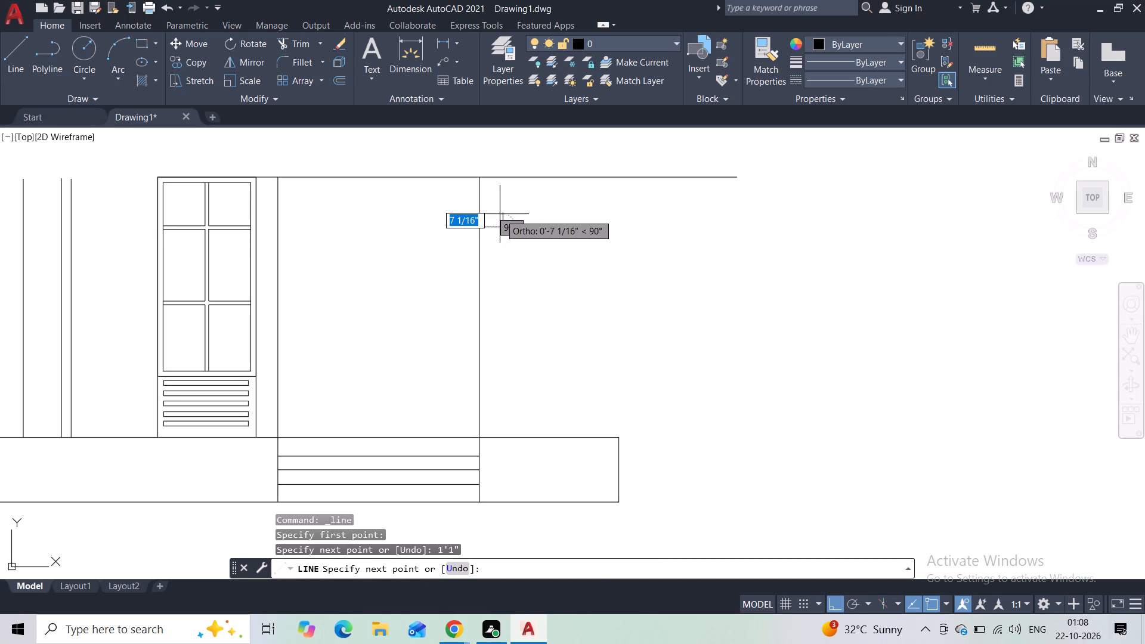
pyautogui.click(509, 178)
pyautogui.press('Escape')
pyautogui.press('space')
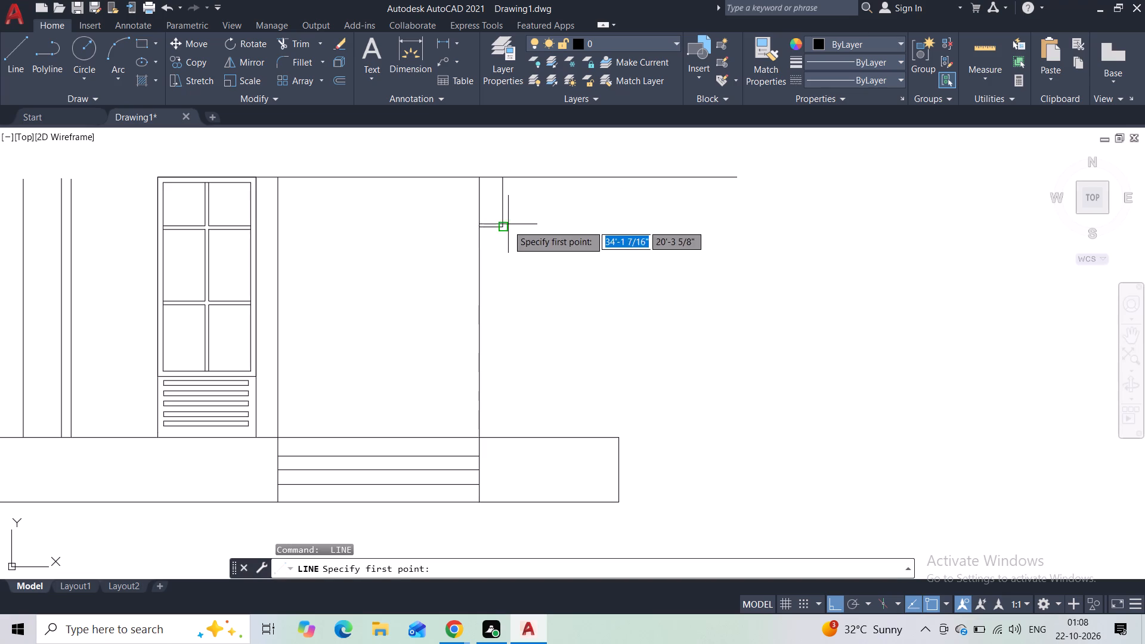
pyautogui.click(504, 227)
pyautogui.click(506, 437)
pyautogui.press('Escape')
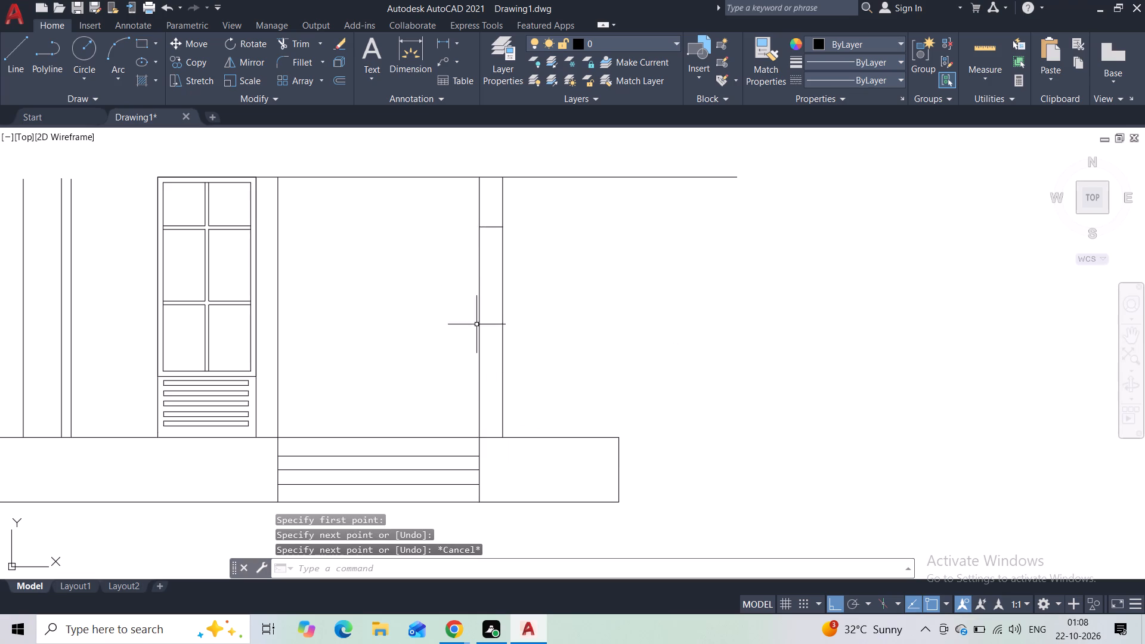
# Trim away the short horizontal line between the two sides of the column right of the opening.
pyautogui.click(301, 47)
pyautogui.scroll(2, 479, 227)
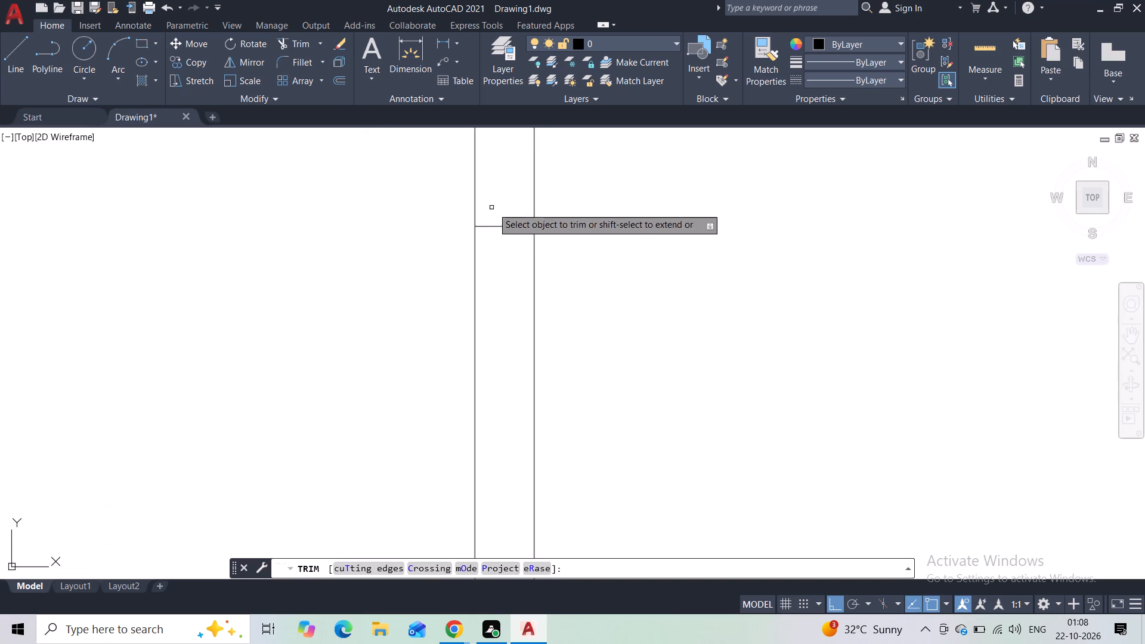
pyautogui.moveTo(507, 199); pyautogui.dragTo(503, 285)
pyautogui.press('Escape')
# Draw a low wall outline about 6' high, rising from the base's upper-right corner and running horizontally back to the column.
pyautogui.scroll(-5, 509, 283)
pyautogui.scroll(1, 546, 335)
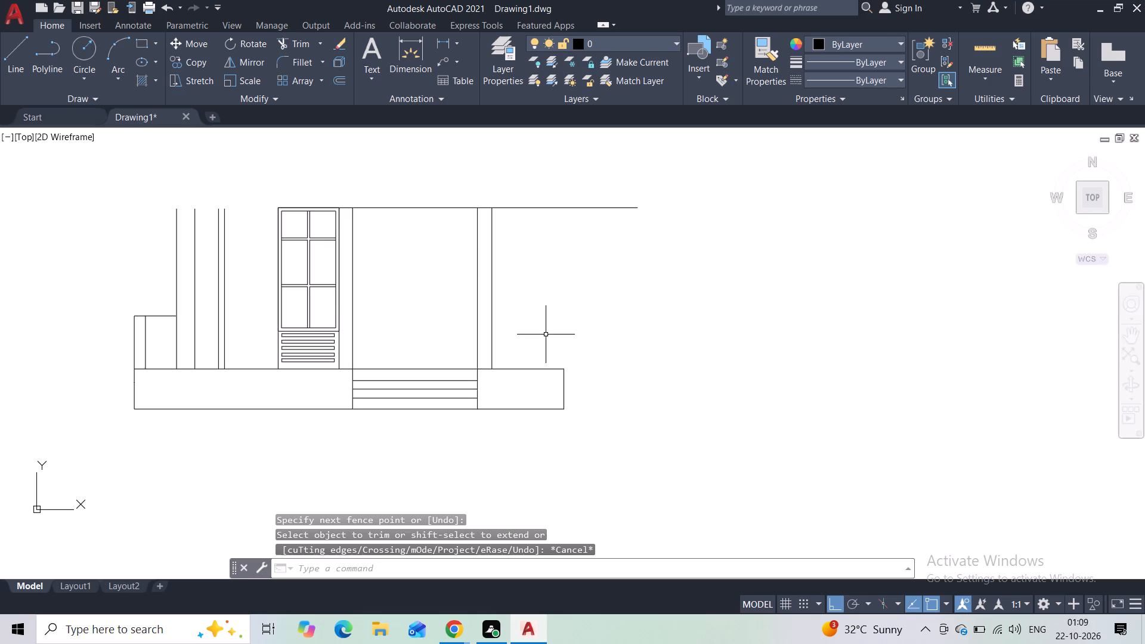
pyautogui.click(13, 55)
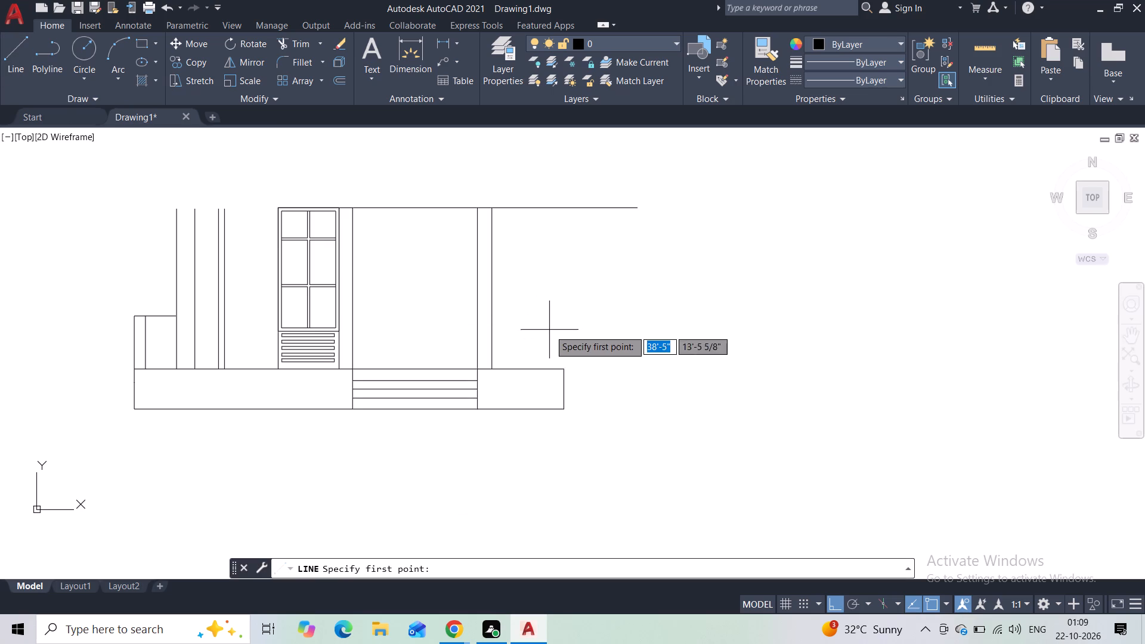
pyautogui.click(563, 371)
pyautogui.click(558, 288)
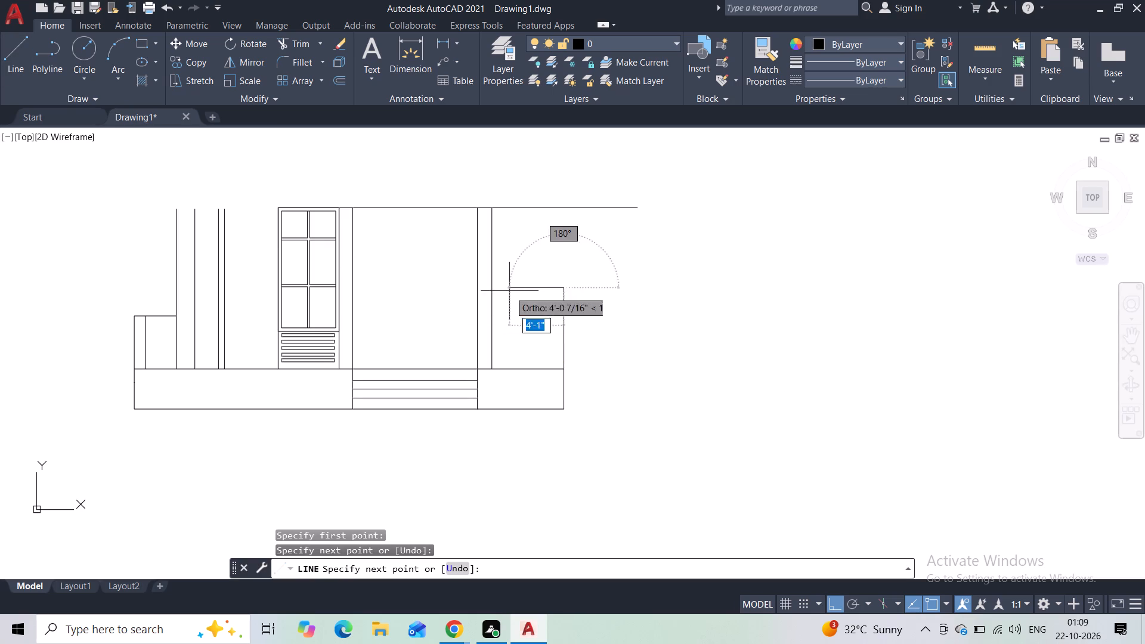
pyautogui.click(491, 291)
pyautogui.press('Escape')
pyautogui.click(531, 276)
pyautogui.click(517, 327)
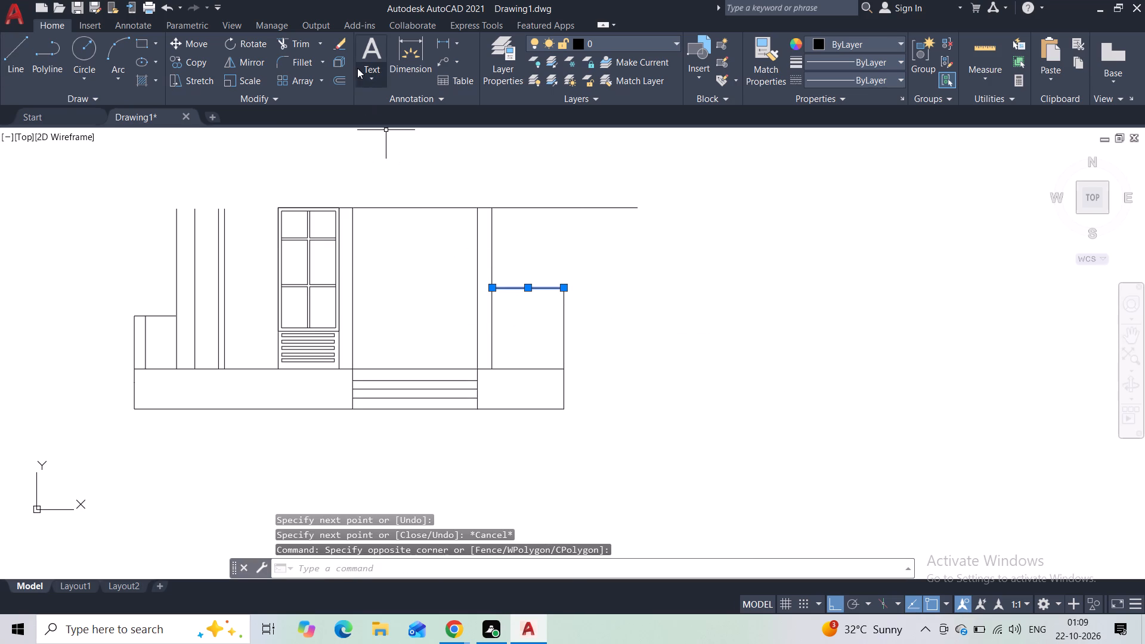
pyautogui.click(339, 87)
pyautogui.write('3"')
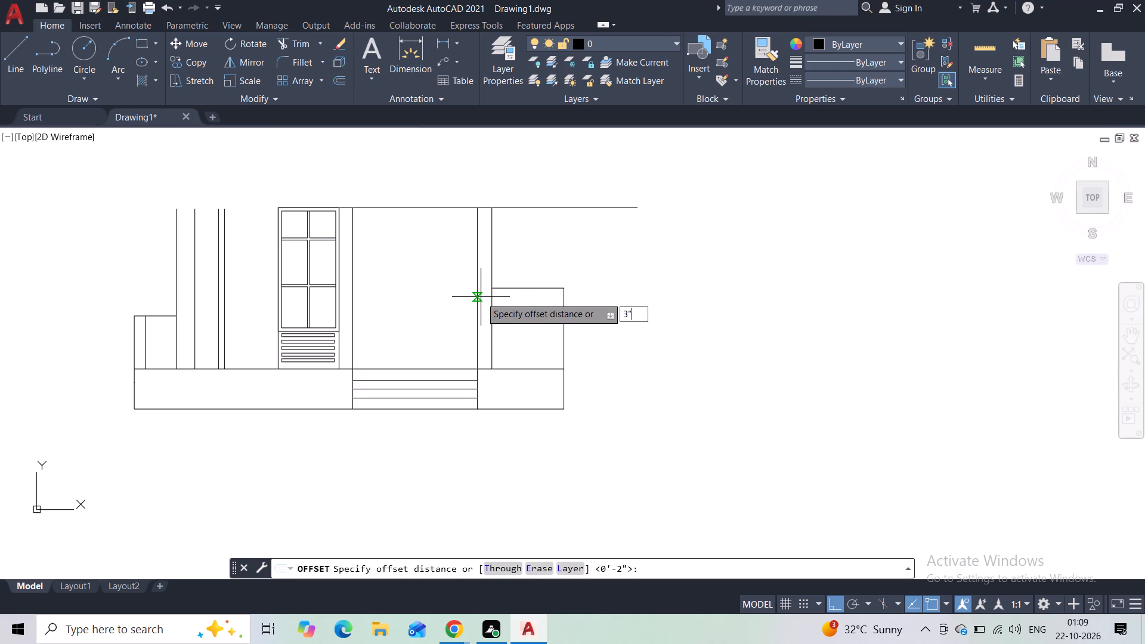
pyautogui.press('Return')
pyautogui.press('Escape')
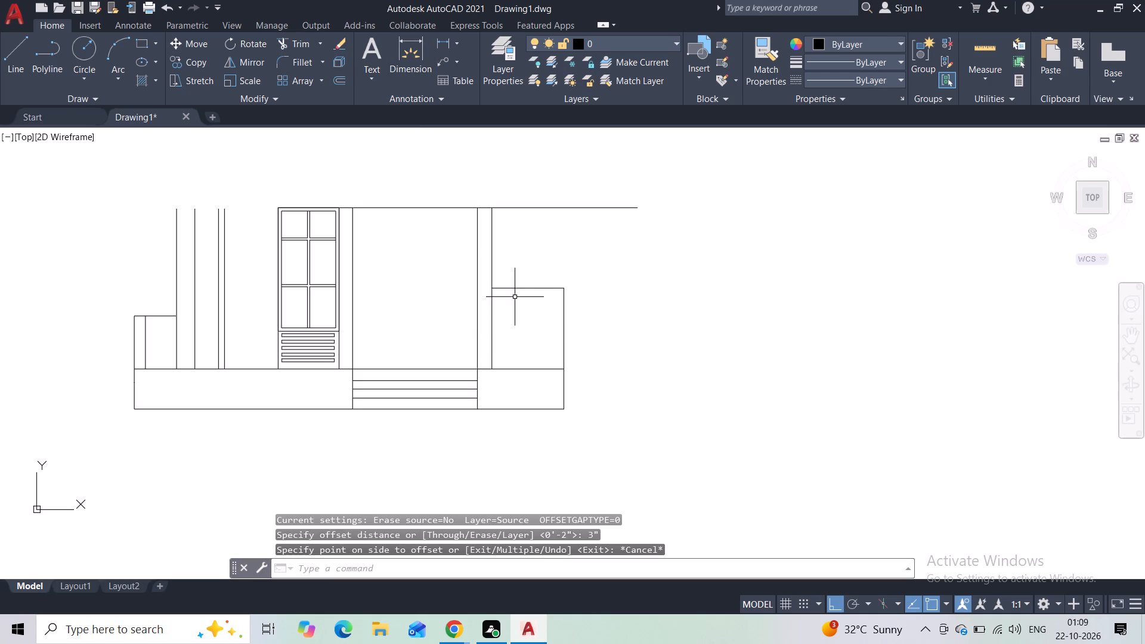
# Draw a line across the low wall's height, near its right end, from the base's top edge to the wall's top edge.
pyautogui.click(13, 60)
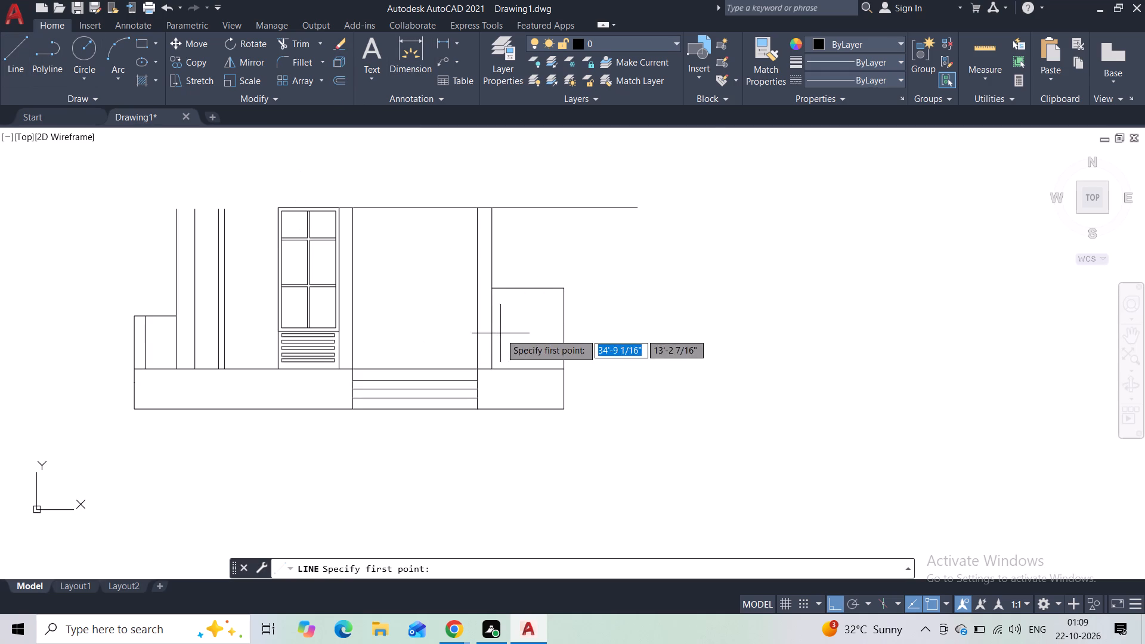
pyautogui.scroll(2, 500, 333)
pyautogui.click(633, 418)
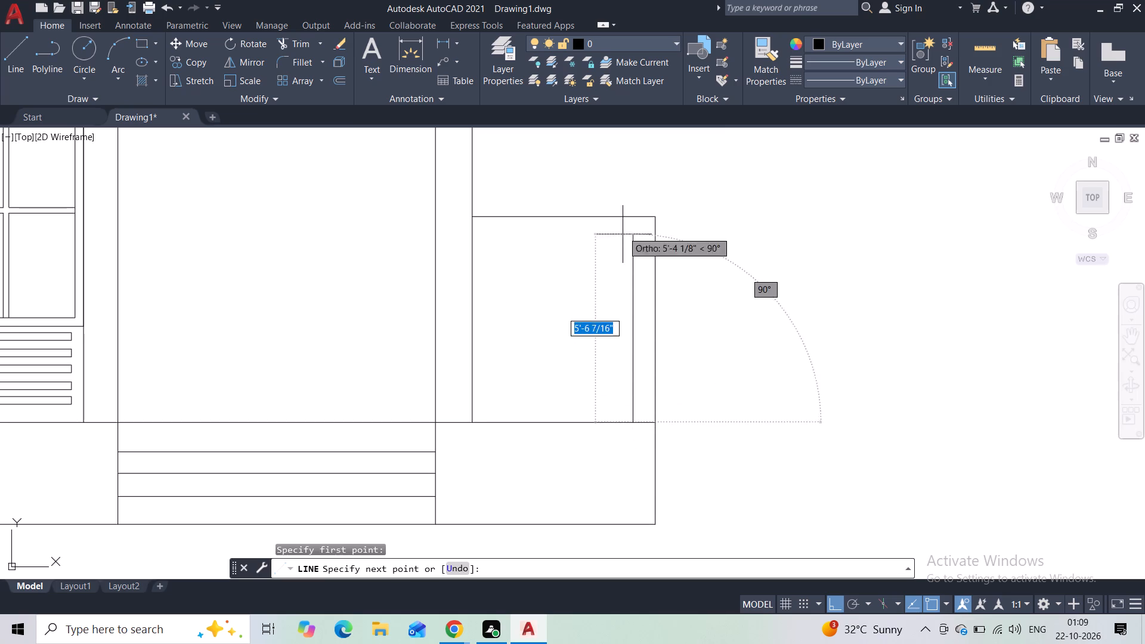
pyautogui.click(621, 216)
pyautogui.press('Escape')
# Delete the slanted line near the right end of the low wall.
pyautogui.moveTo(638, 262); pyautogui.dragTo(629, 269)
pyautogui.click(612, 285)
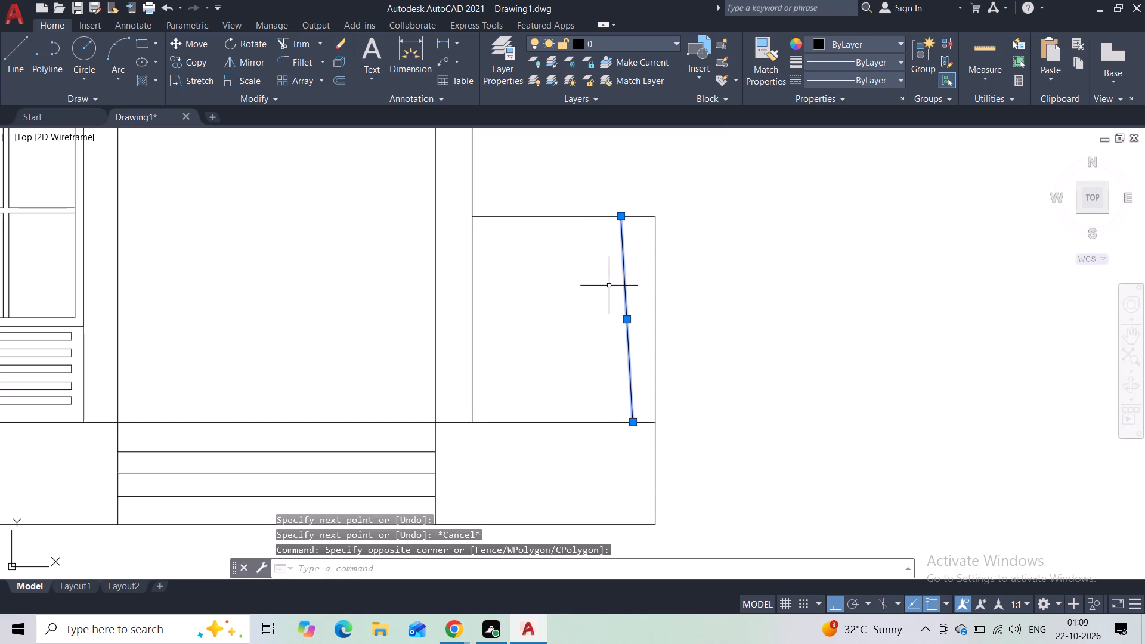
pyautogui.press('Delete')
# Draw a vertical line inside the low wall, a short distance from its right end, from the base to the wall's top edge.
pyautogui.click(30, 58)
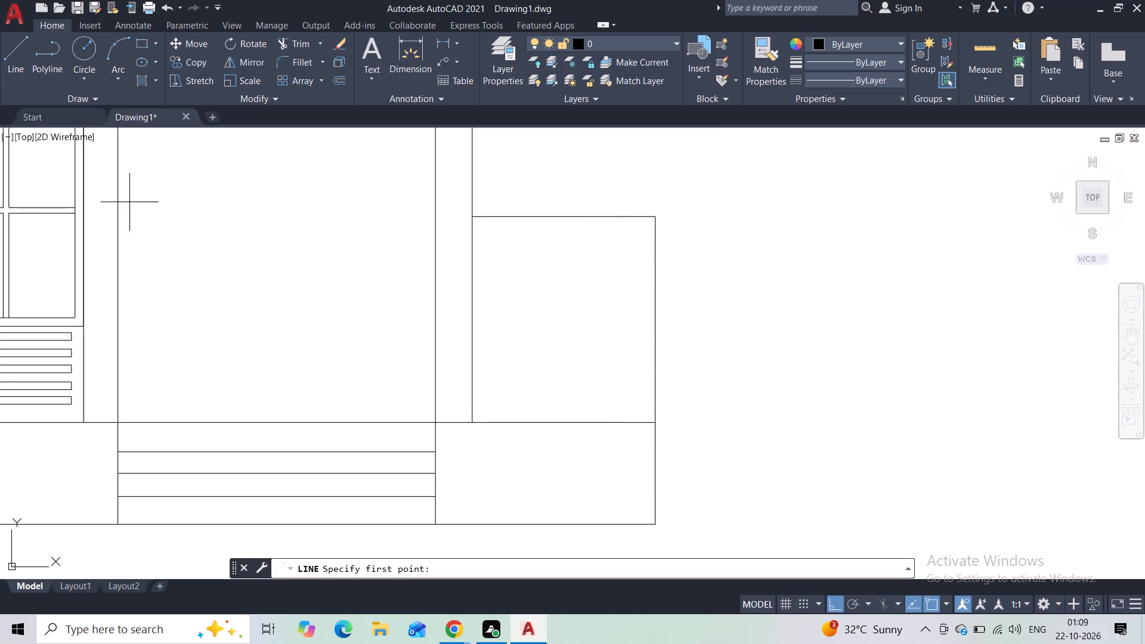
pyautogui.click(623, 417)
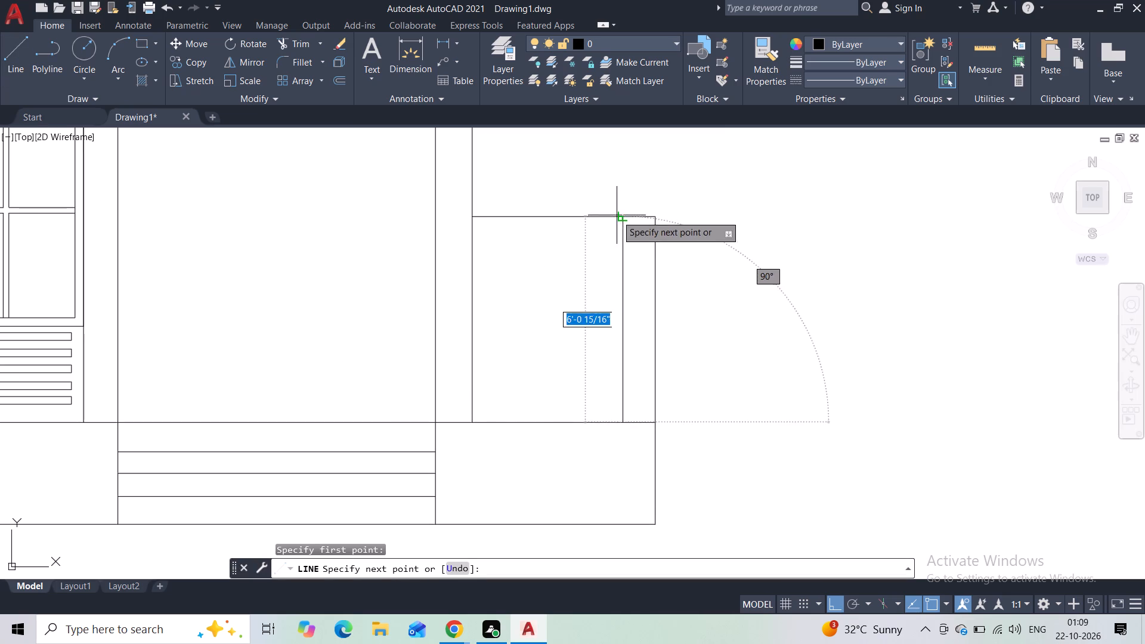
pyautogui.click(617, 215)
pyautogui.press('Escape')
# Draw a door rectangle about 4'-10" wide and 9'-2" high in the opening above the steps, standing on the base's top edge.
pyautogui.scroll(-3, 598, 299)
pyautogui.moveTo(578, 254); pyautogui.dragTo(688, 262, button='middle')
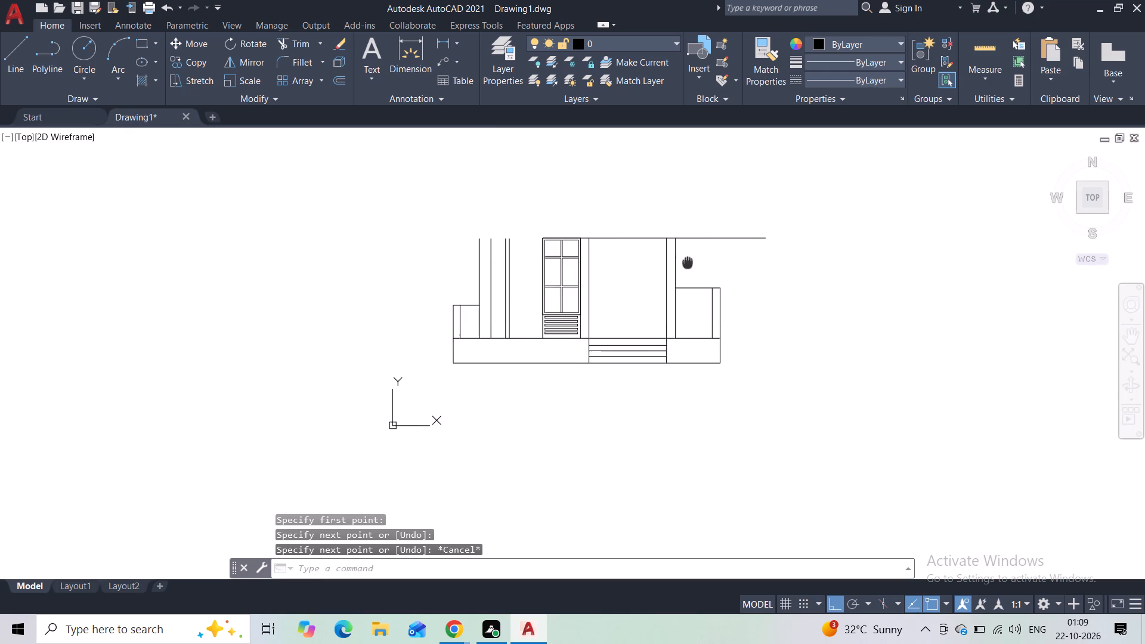
pyautogui.moveTo(688, 262); pyautogui.dragTo(688, 263, button='middle')
pyautogui.scroll(1, 644, 285)
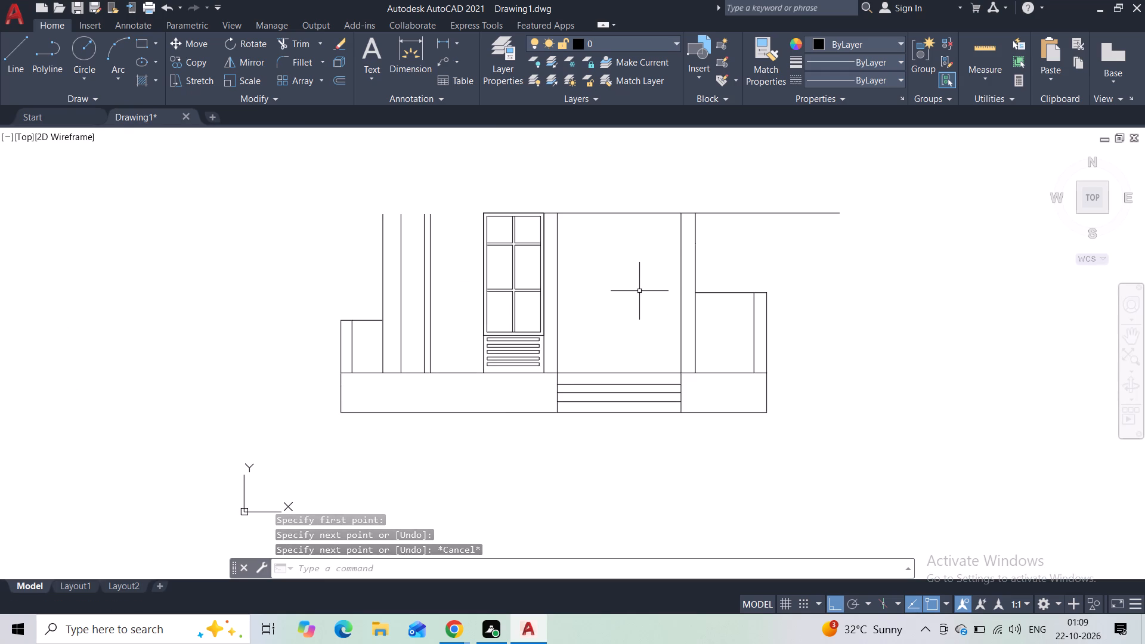
pyautogui.click(138, 39)
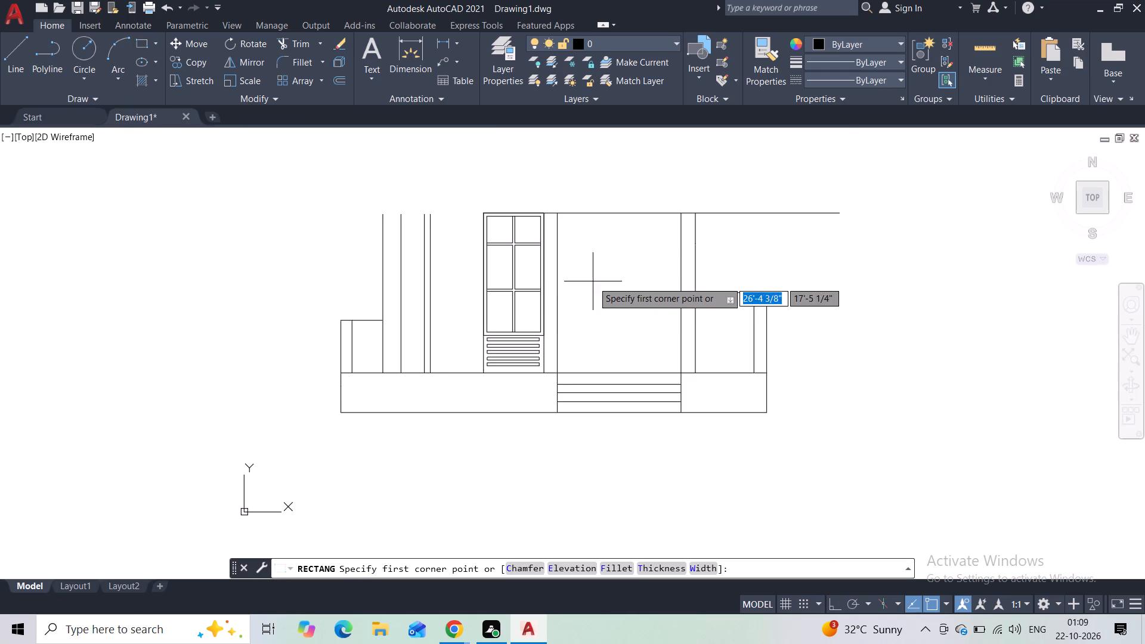
pyautogui.scroll(2, 593, 281)
pyautogui.scroll(-1, 583, 275)
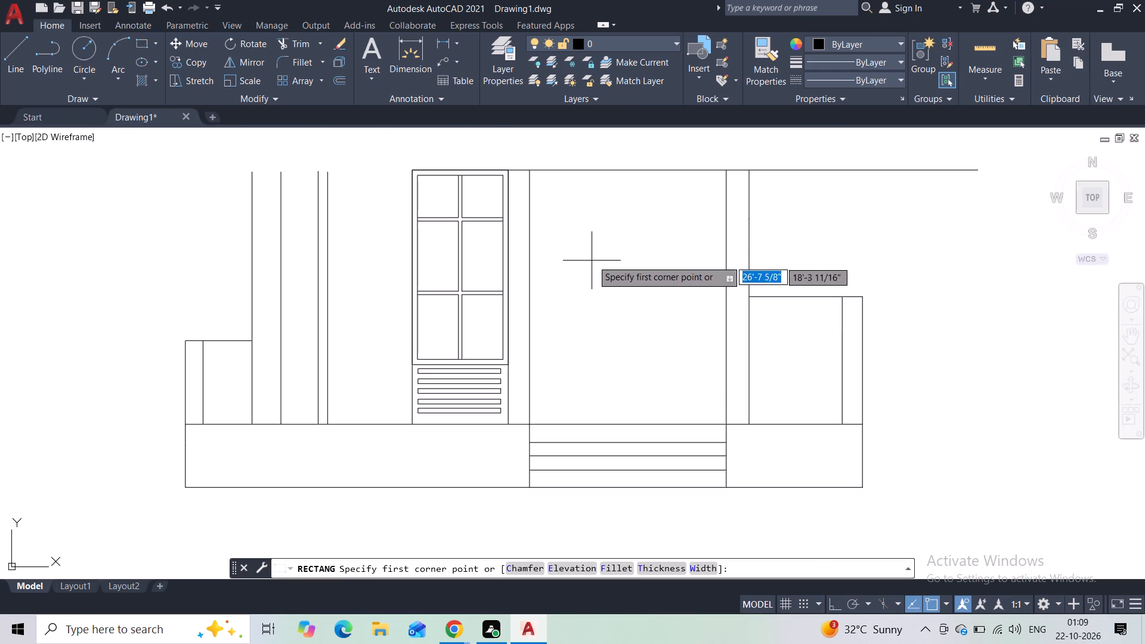
pyautogui.click(586, 231)
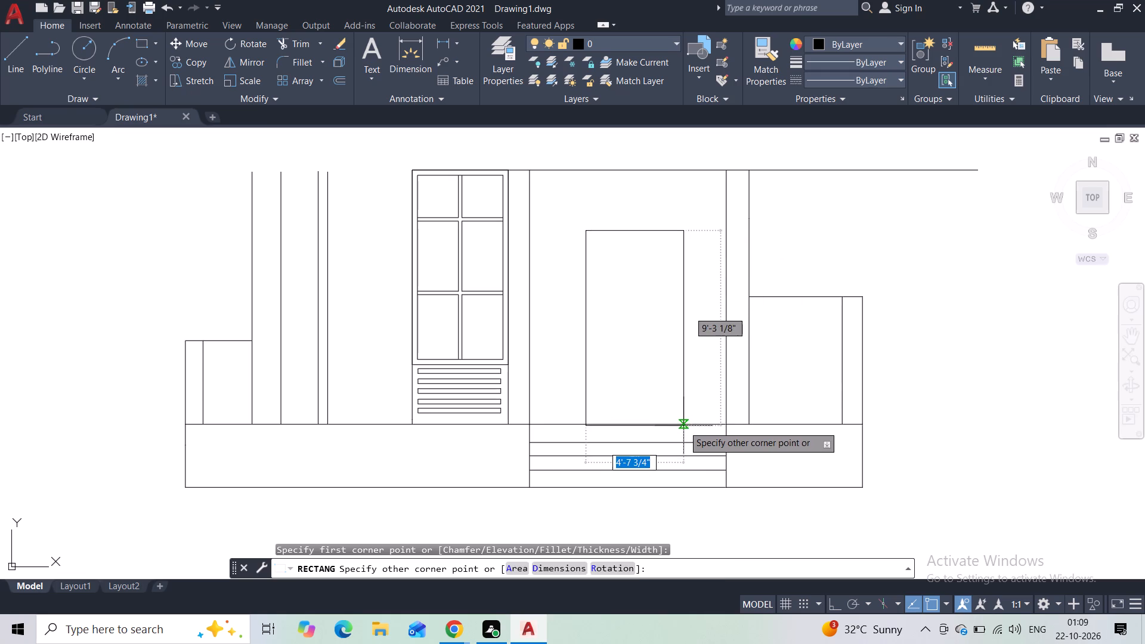
pyautogui.scroll(2, 686, 421)
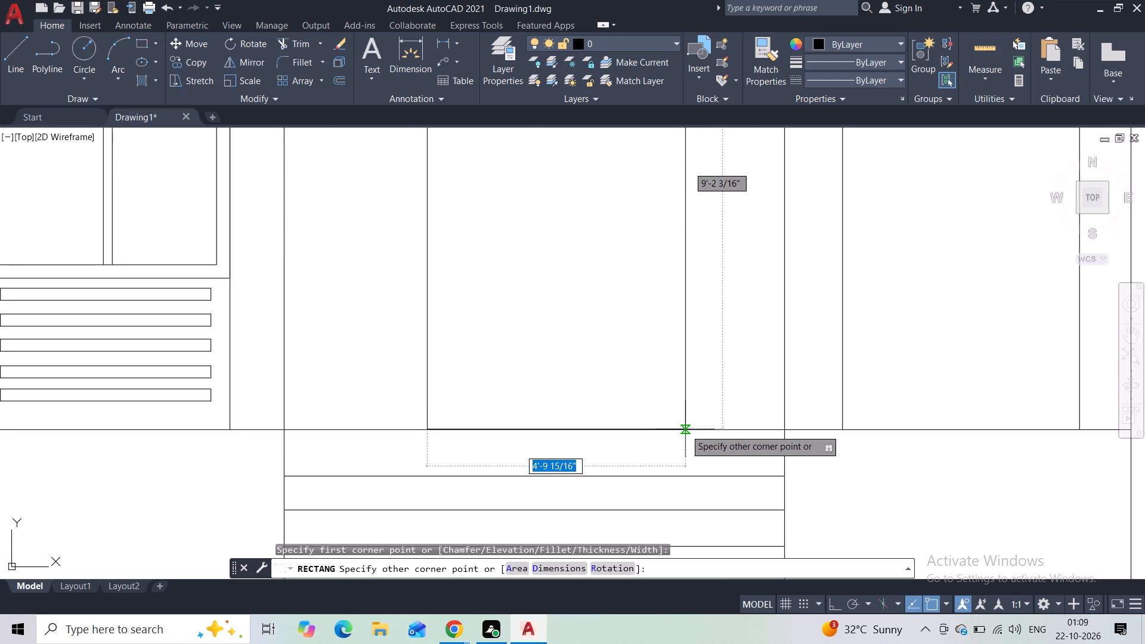
pyautogui.click(685, 429)
# Offset the door rectangle 3" inward to form the door frame.
pyautogui.scroll(-2, 605, 321)
pyautogui.moveTo(604, 315); pyautogui.dragTo(513, 366, button='middle')
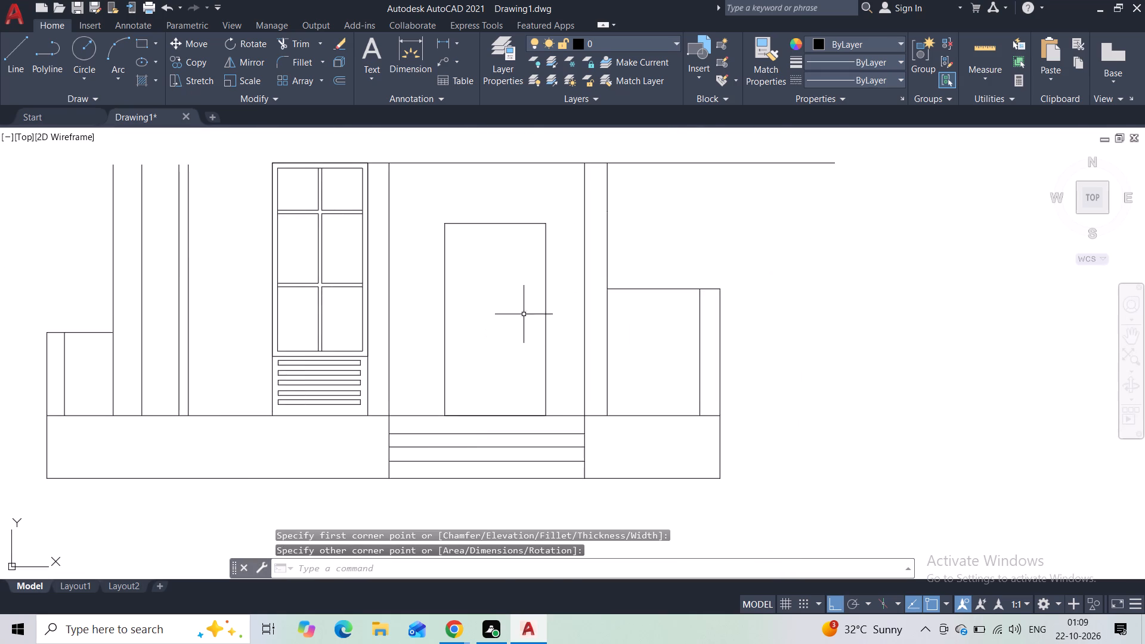
pyautogui.click(546, 215)
pyautogui.click(527, 253)
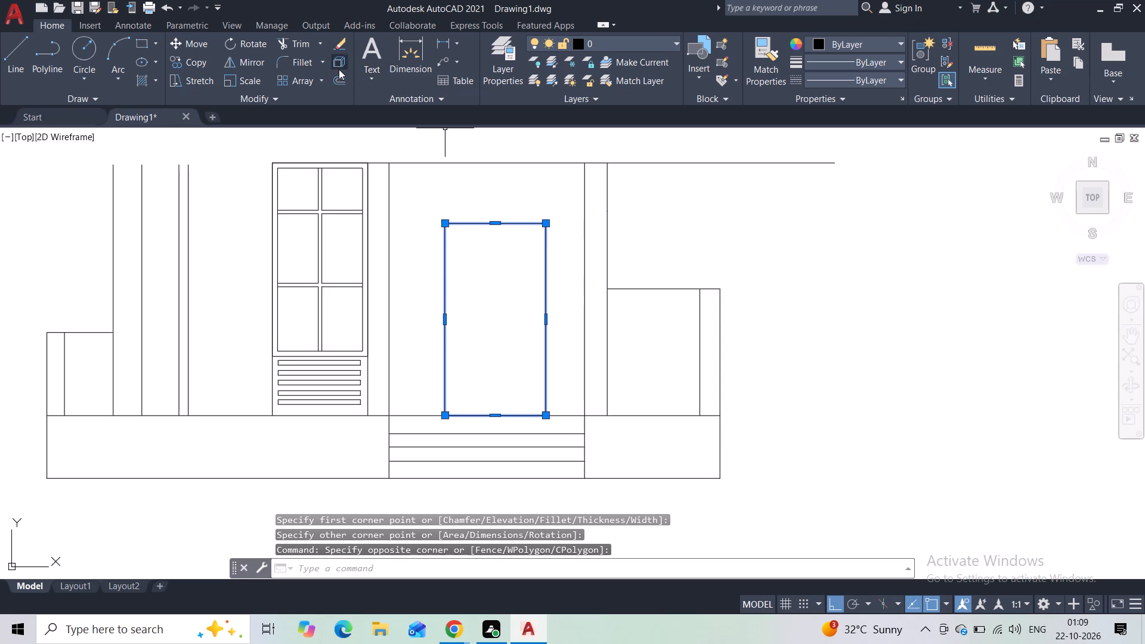
pyautogui.click(336, 82)
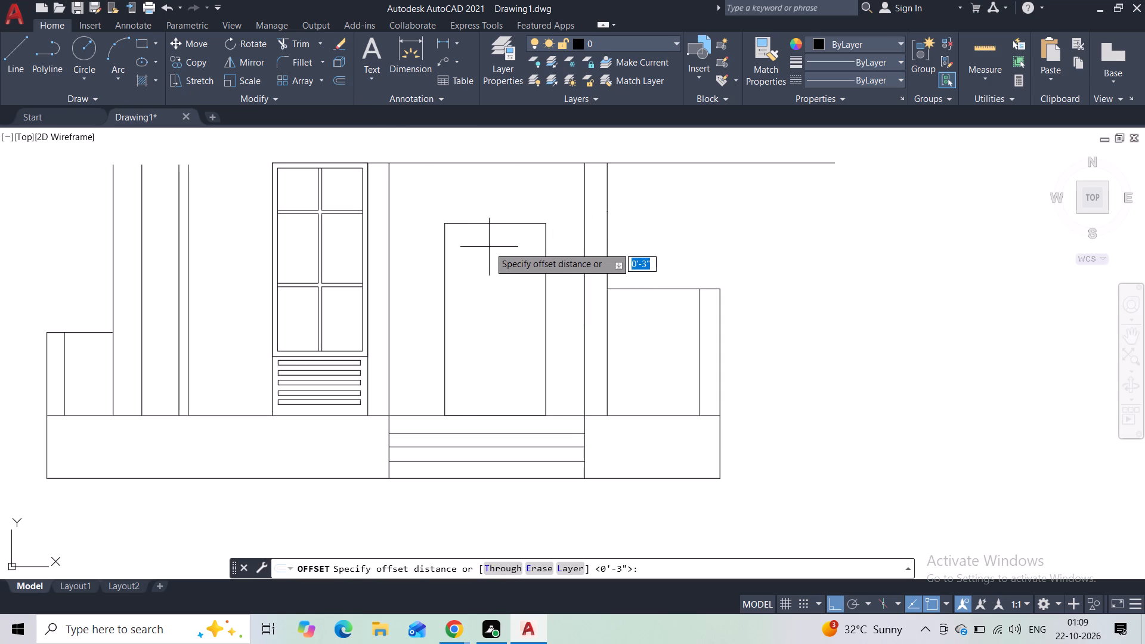
pyautogui.write('3"')
pyautogui.press('Return')
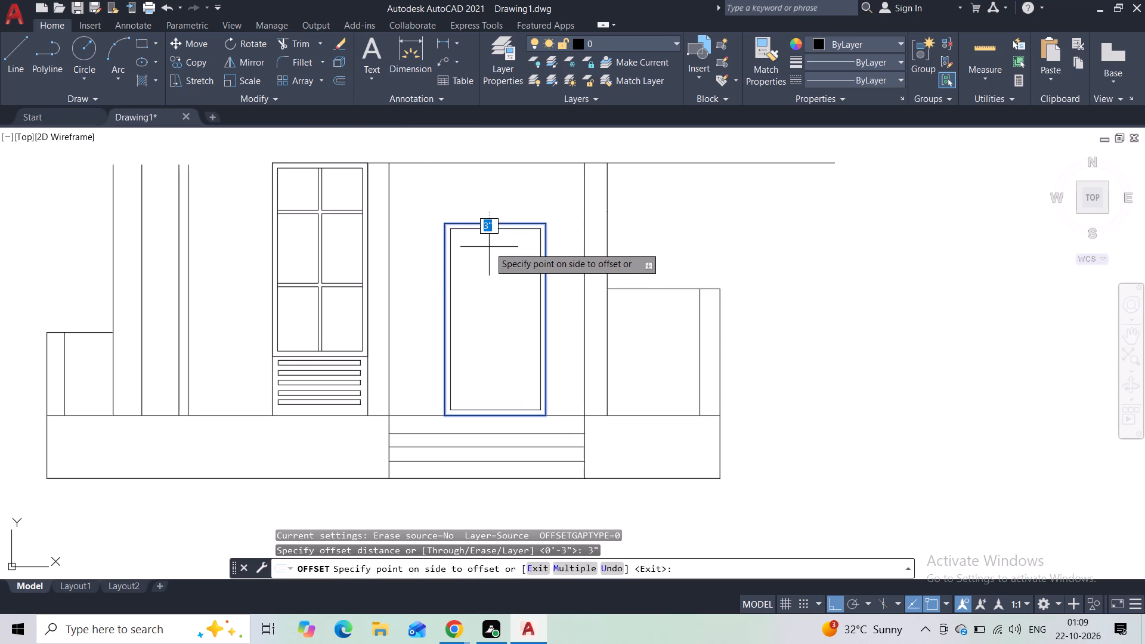
pyautogui.click(489, 247)
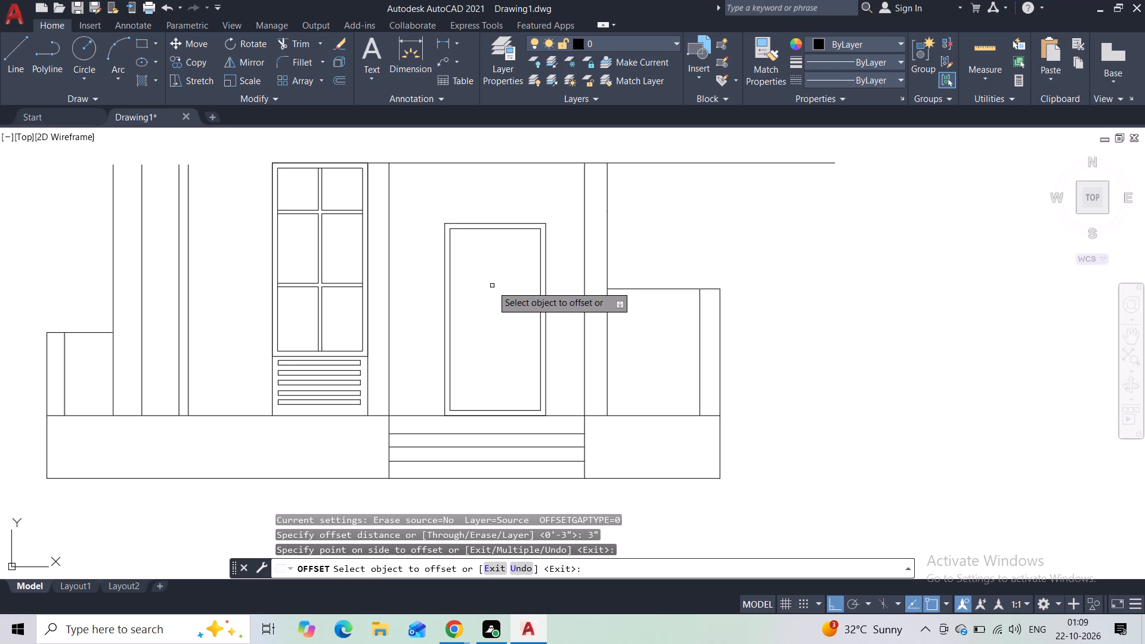
pyautogui.press('Escape')
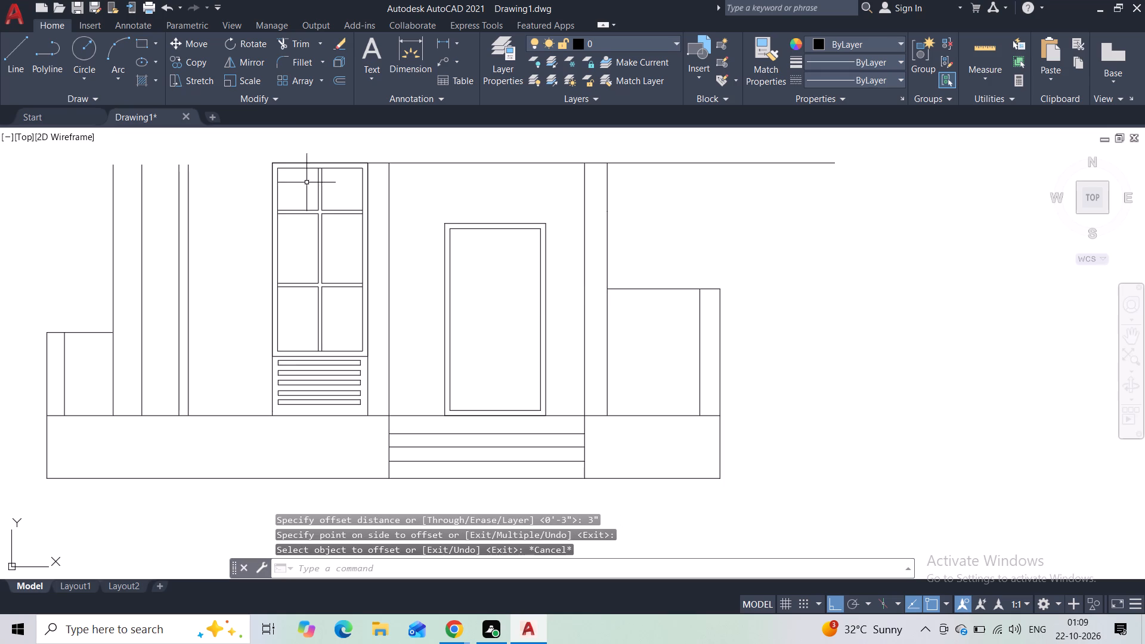
# Draw the open door leaf from the frame's inner top-right corner: a slanted line about 3'-8" long, continued vertically to the frame's inner bottom edge.
pyautogui.click(23, 70)
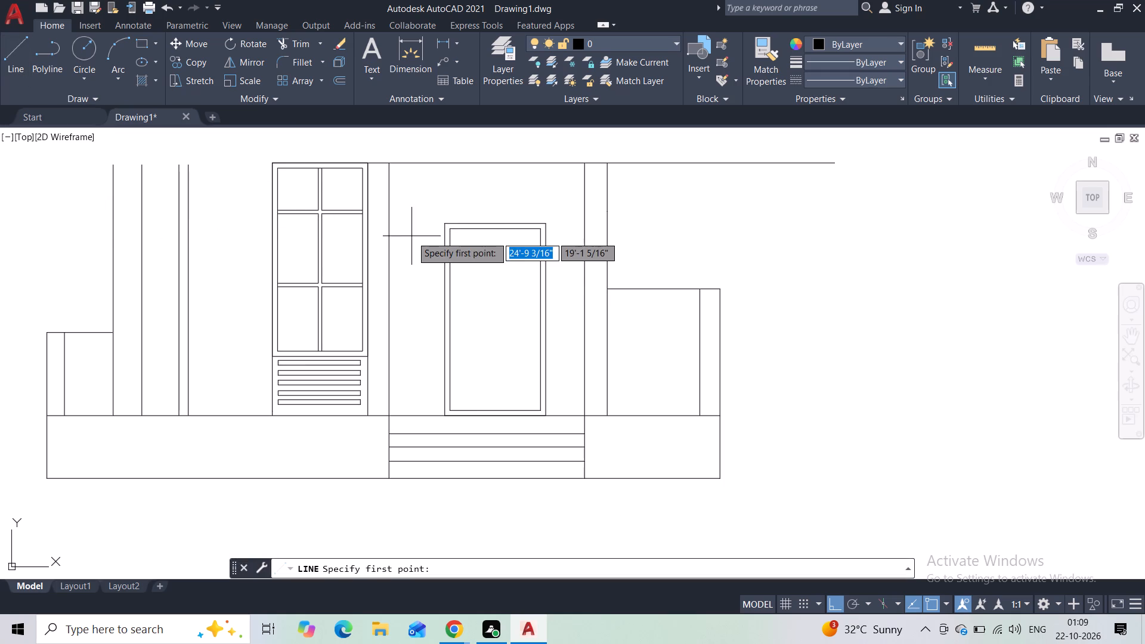
pyautogui.click(541, 232)
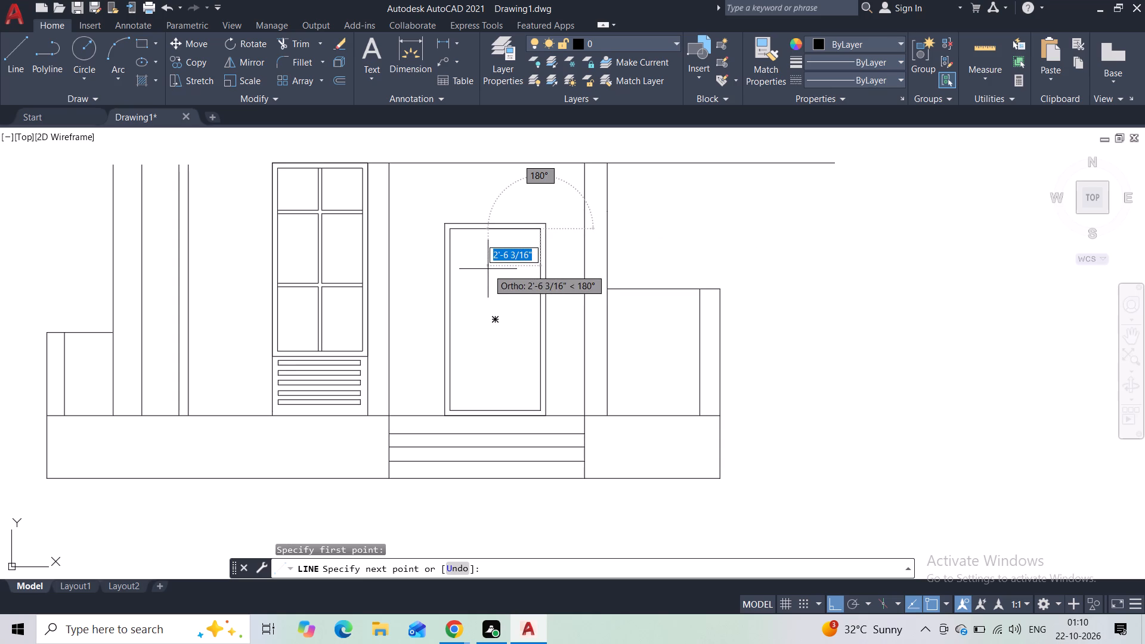
pyautogui.press('F8')
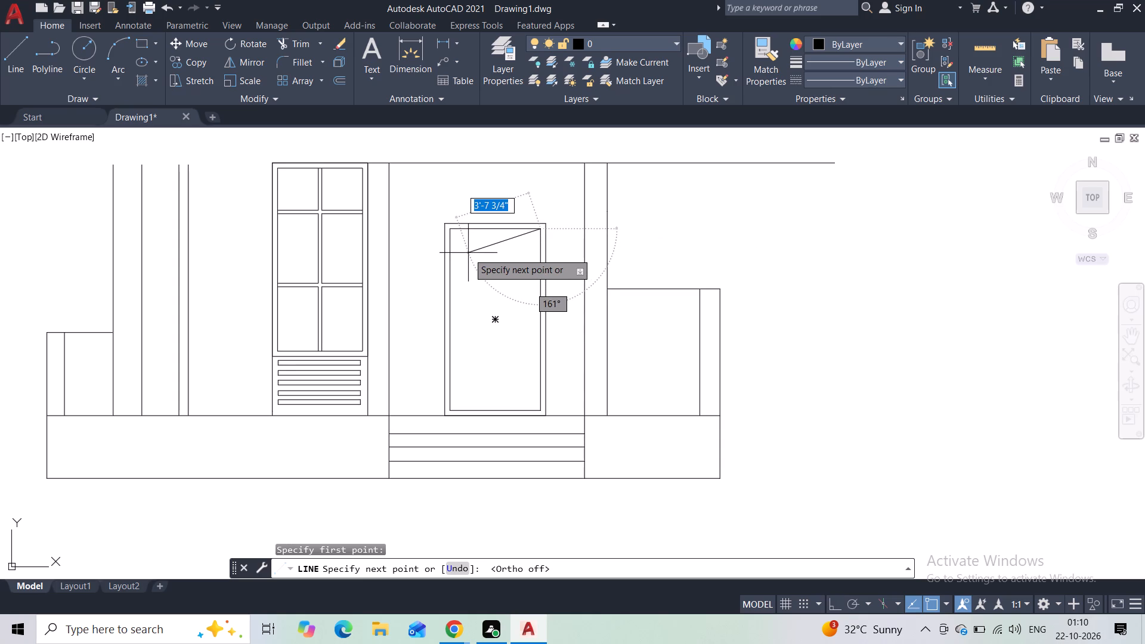
pyautogui.click(468, 253)
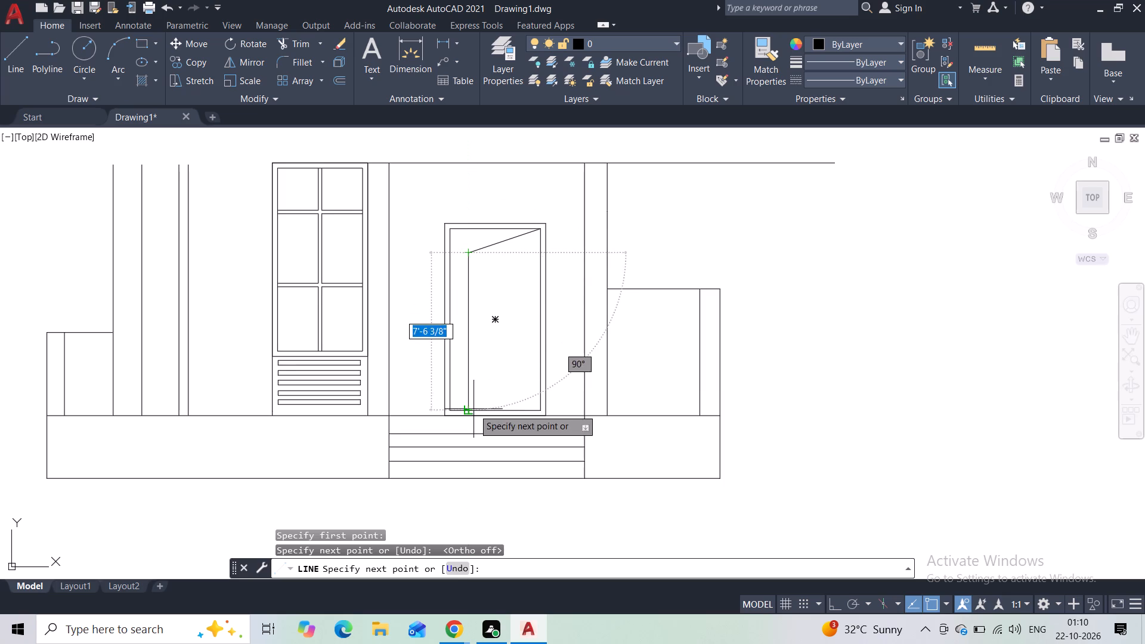
pyautogui.click(474, 409)
pyautogui.press('Escape')
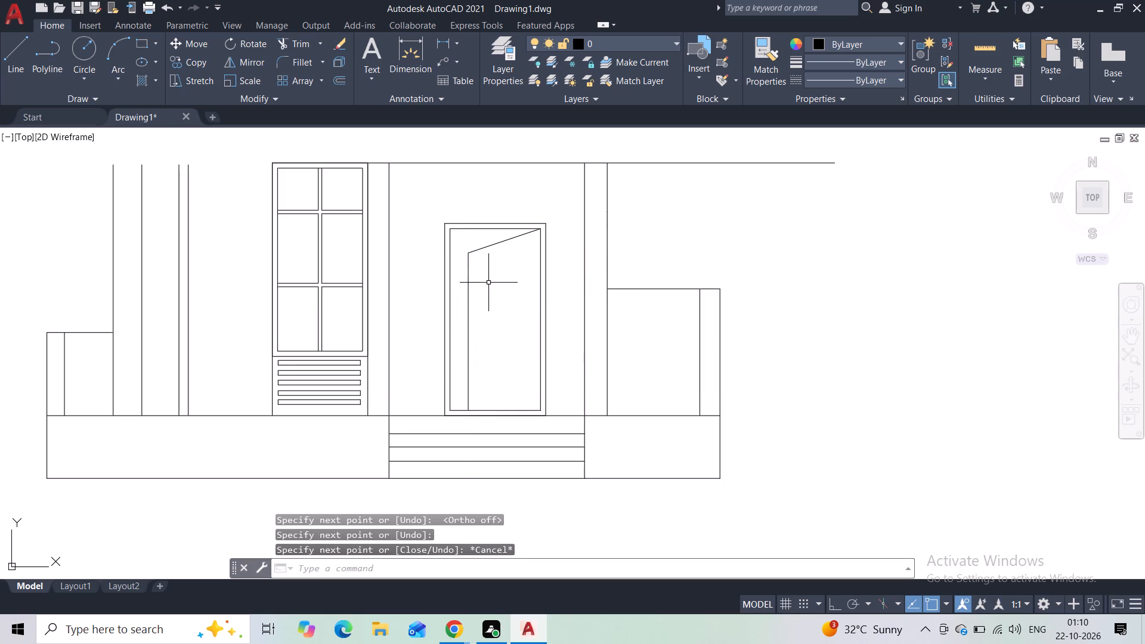
# With Ortho on, draw 12' vertical lines upward from the tops of the two leftmost tall column lines.
pyautogui.scroll(-2, 485, 323)
pyautogui.moveTo(502, 231); pyautogui.dragTo(501, 257, button='middle')
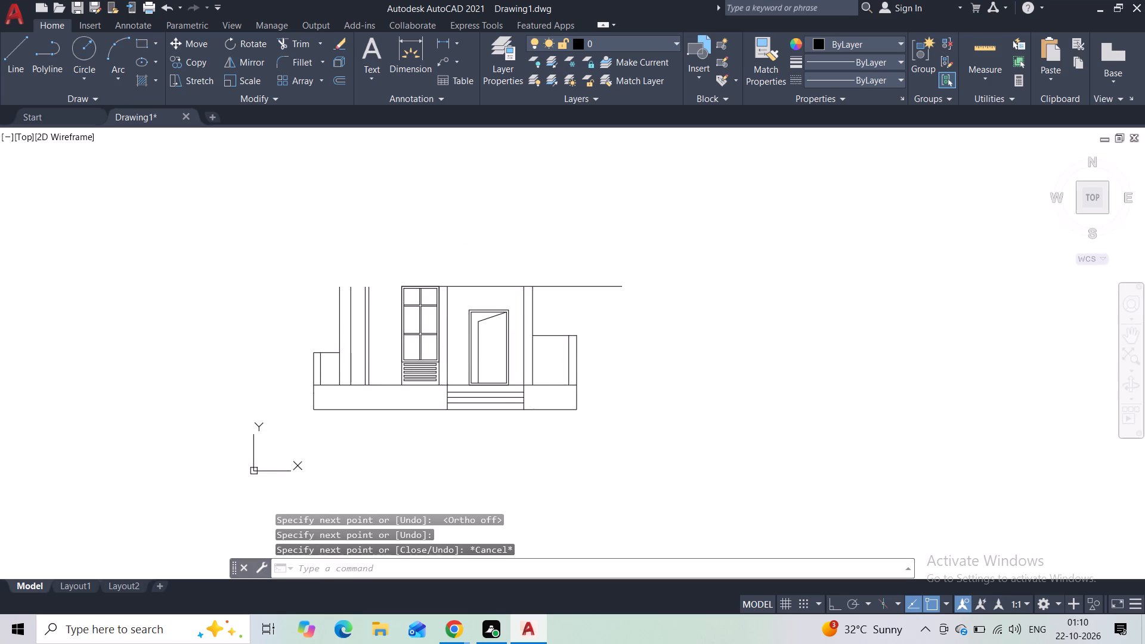
pyautogui.moveTo(501, 257); pyautogui.dragTo(501, 270, button='middle')
pyautogui.scroll(1, 490, 277)
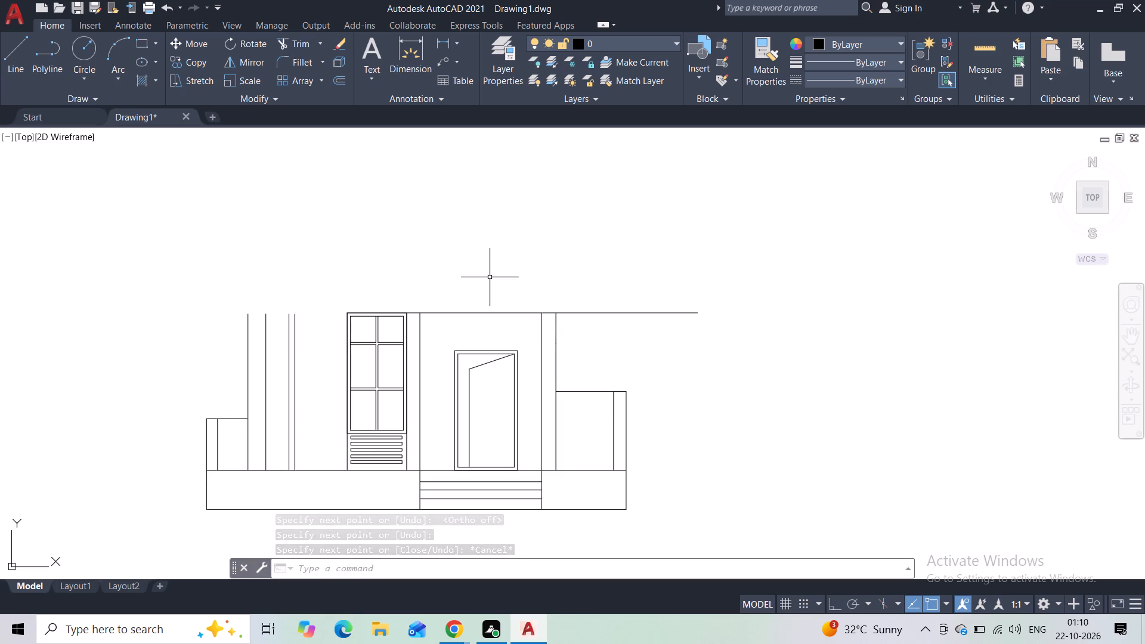
pyautogui.press('F8')
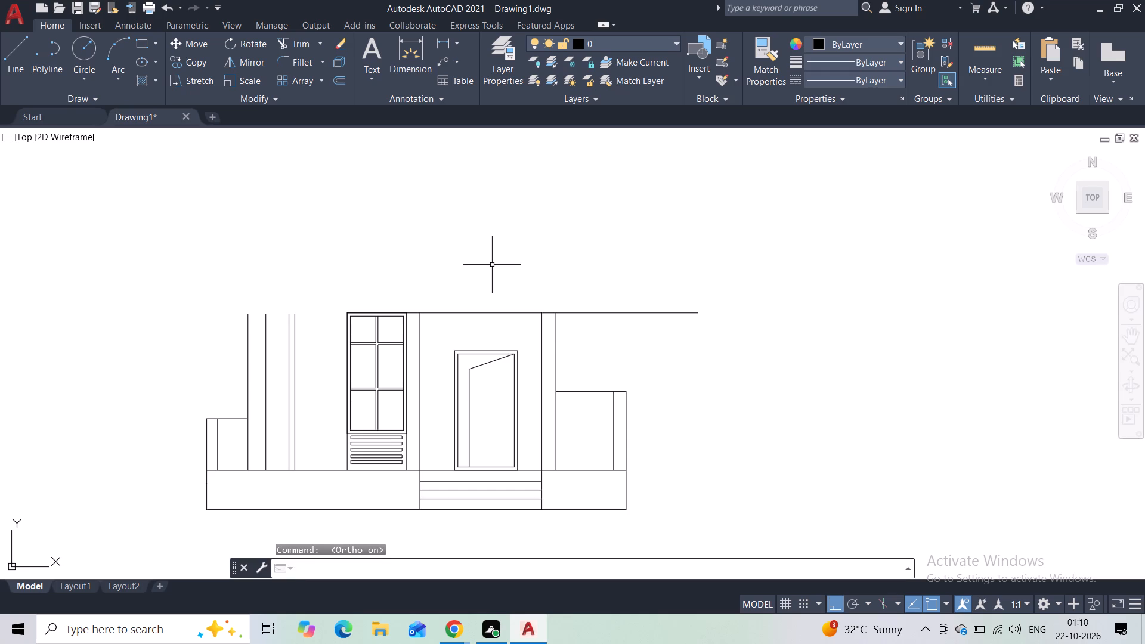
pyautogui.moveTo(491, 264); pyautogui.dragTo(631, 258, button='middle')
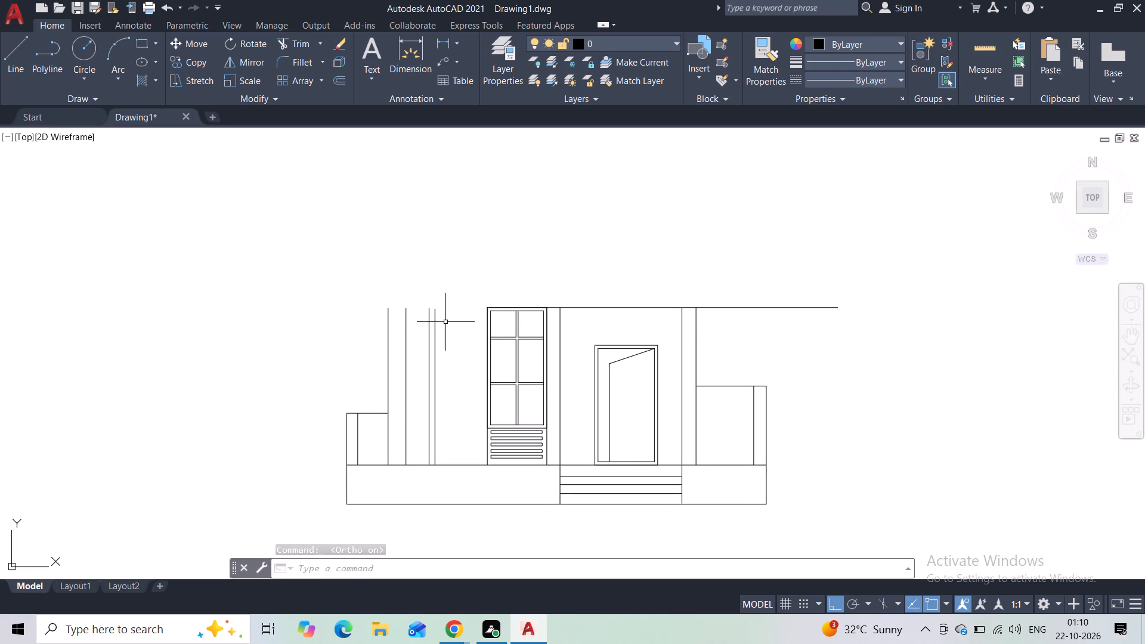
pyautogui.click(12, 73)
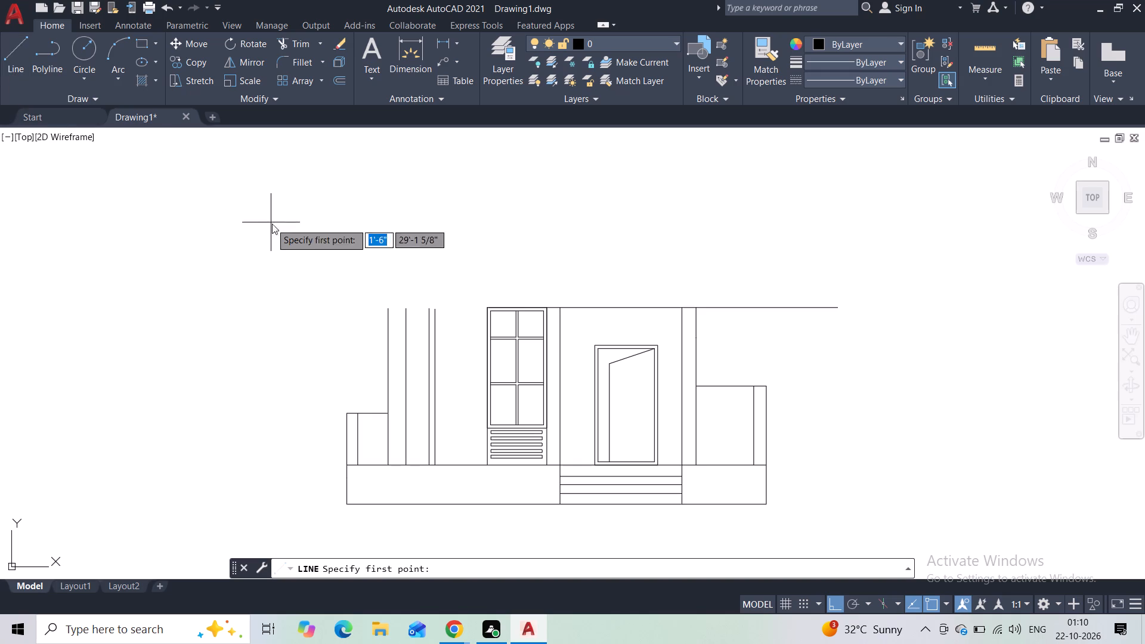
pyautogui.click(386, 308)
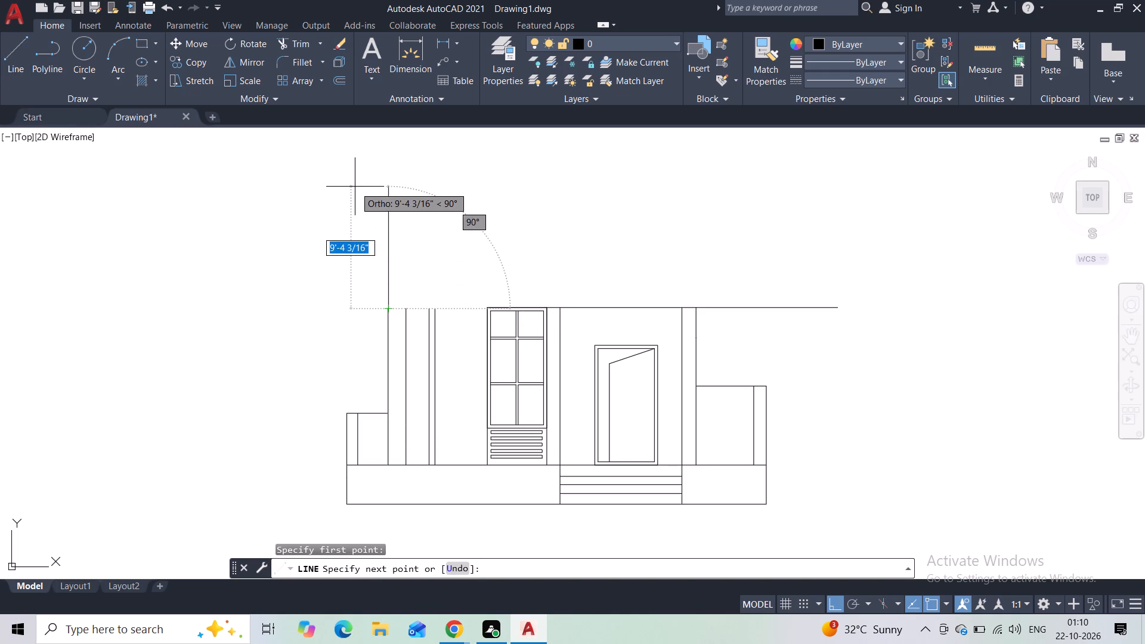
pyautogui.write("12'")
pyautogui.press('Return')
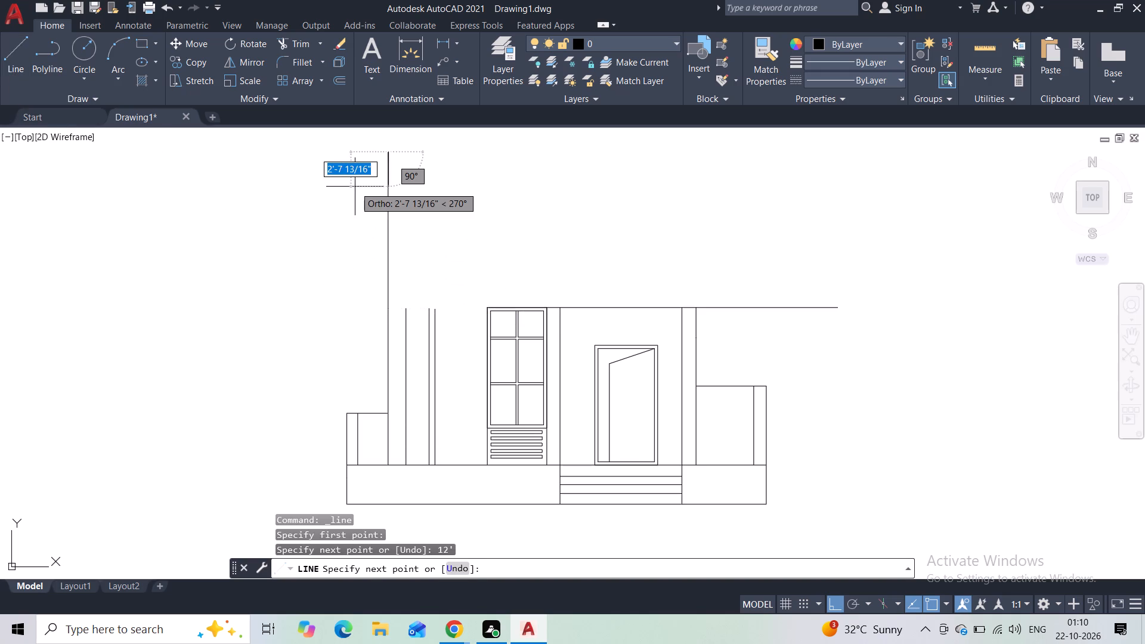
pyautogui.press('Escape')
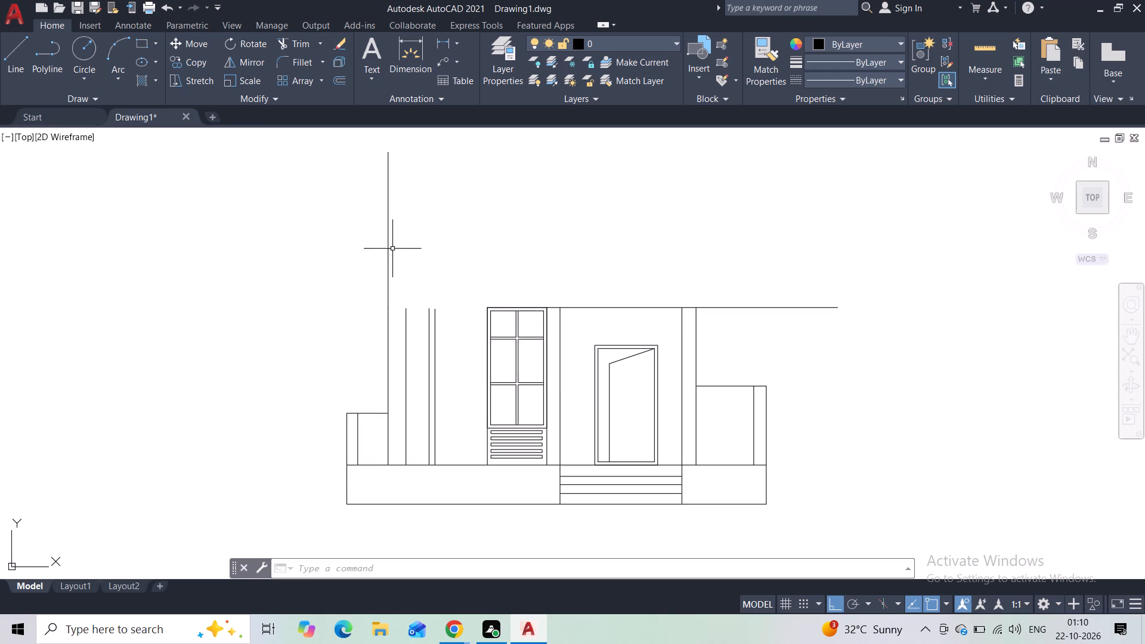
pyautogui.press('space')
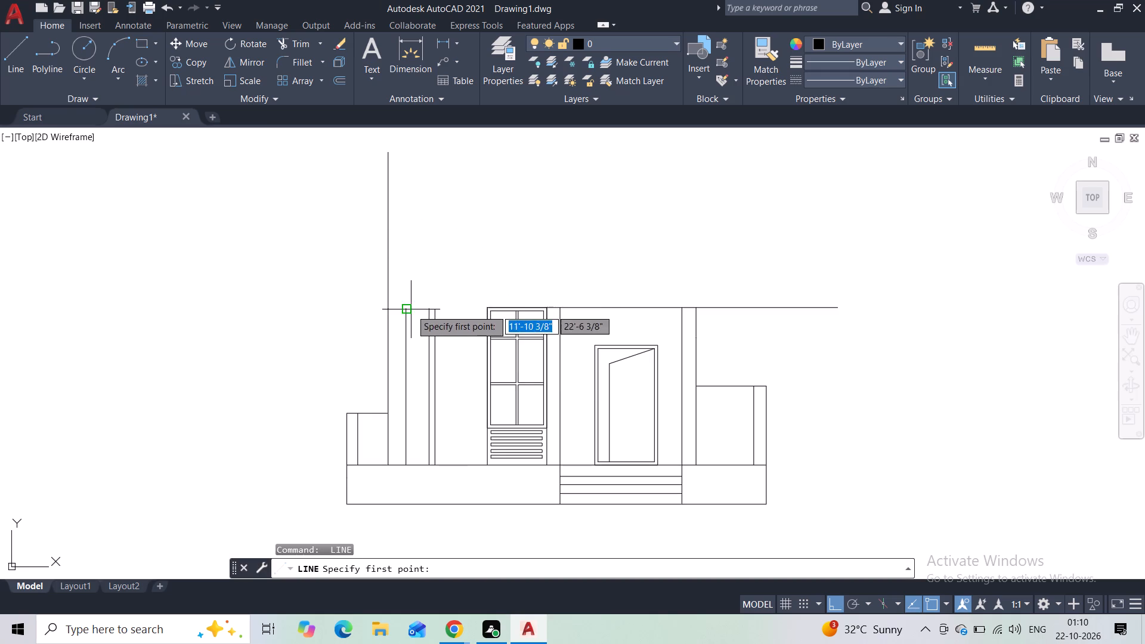
pyautogui.click(408, 311)
pyautogui.write("12'")
pyautogui.press('Return')
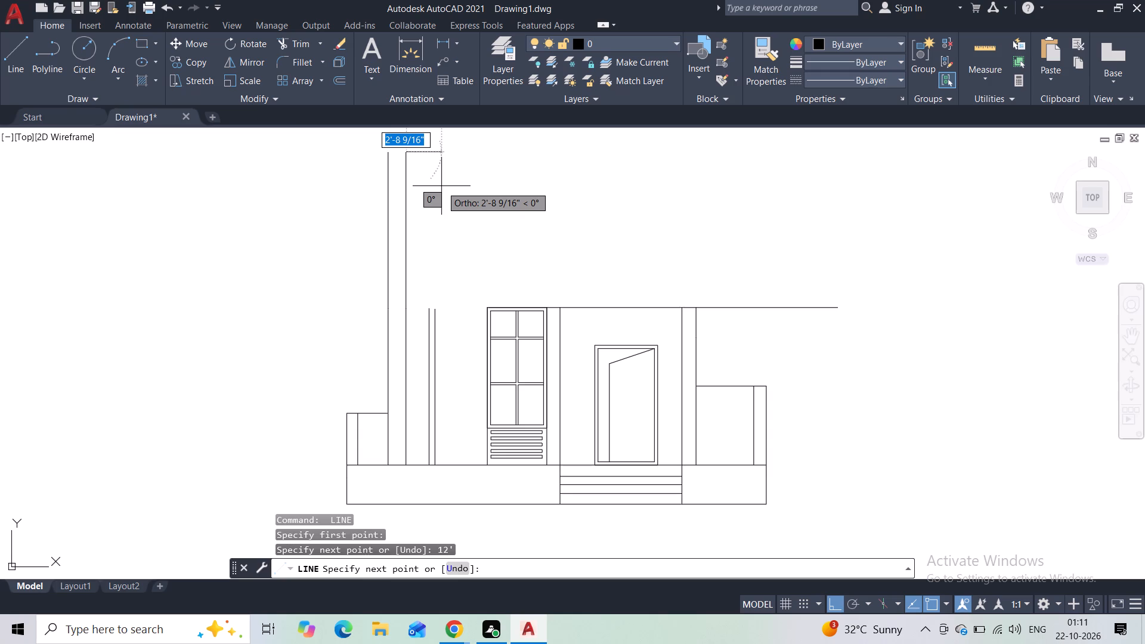
pyautogui.press('Escape')
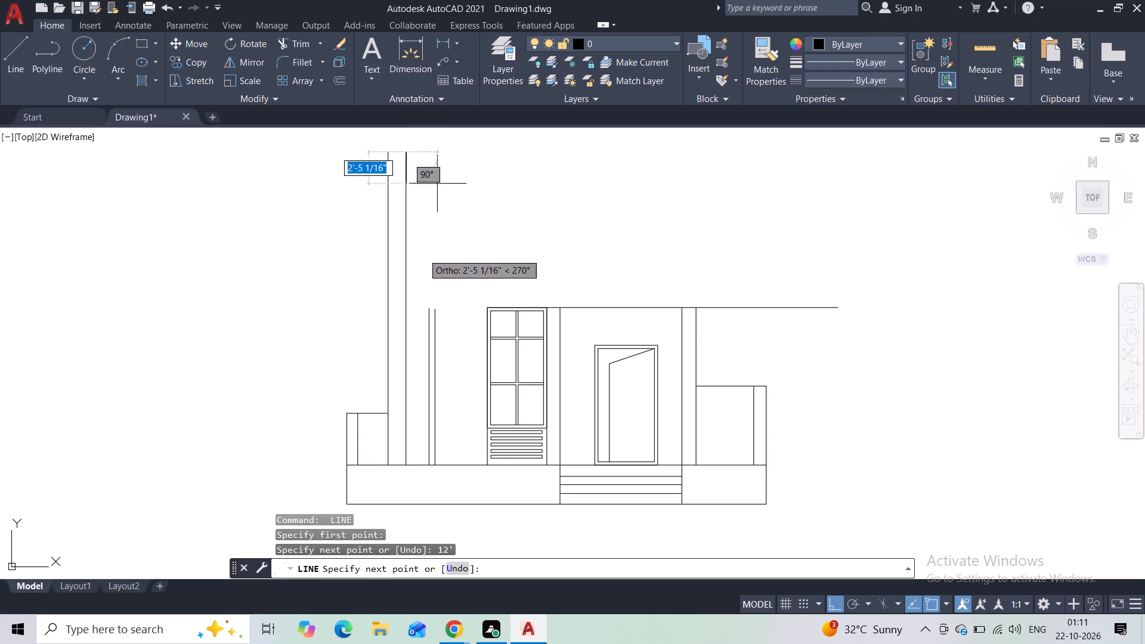
# Draw 12' vertical lines upward from the tops of the two closely spaced lines left of the window.
pyautogui.moveTo(424, 256); pyautogui.dragTo(424, 335, button='middle')
pyautogui.press('space')
pyautogui.scroll(2, 427, 361)
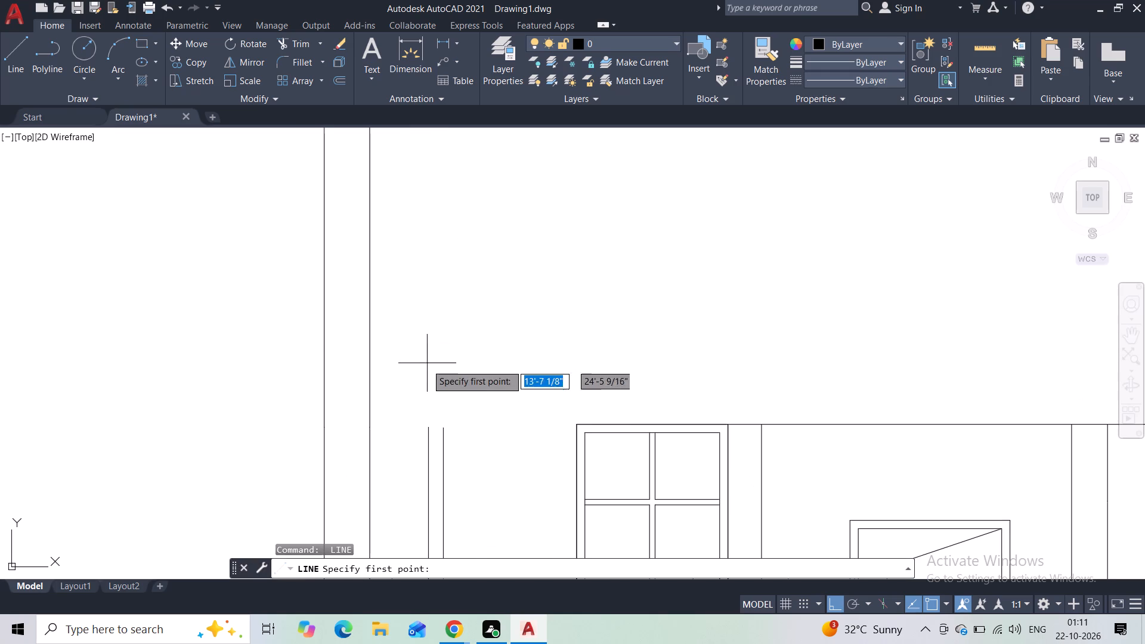
pyautogui.click(428, 422)
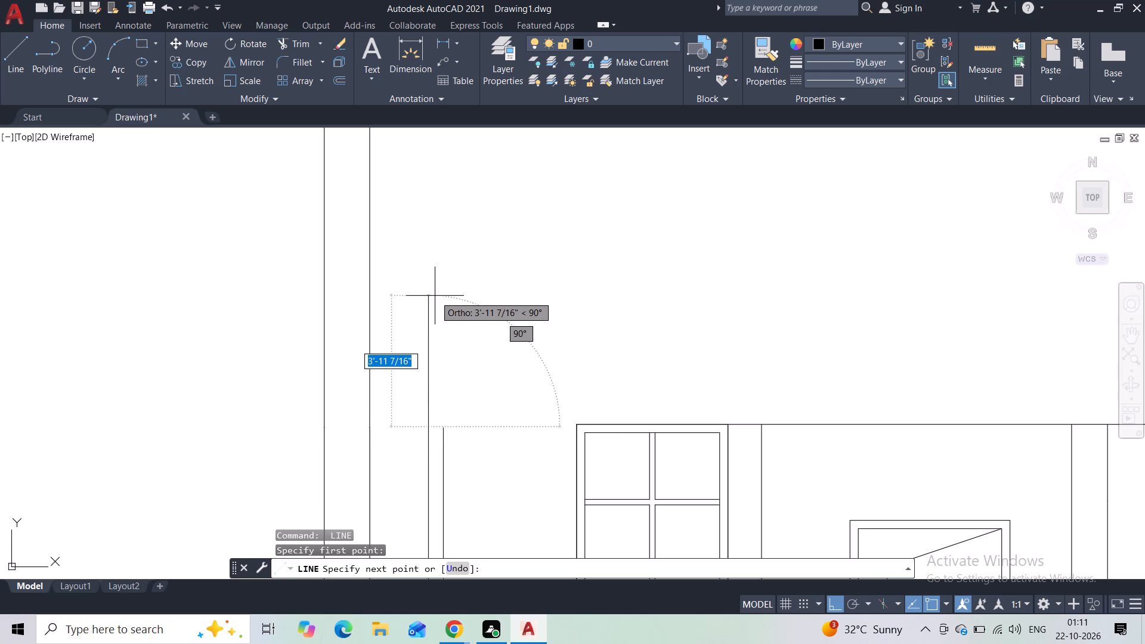
pyautogui.write("12'")
pyautogui.press('Return')
pyautogui.press('Escape')
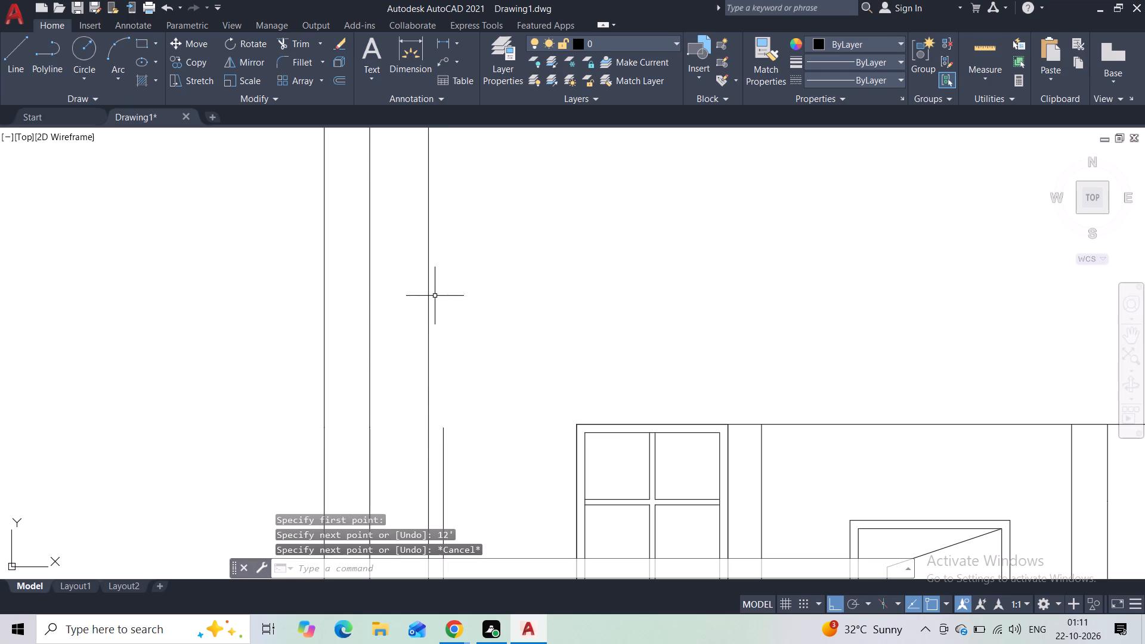
pyautogui.press('space')
pyautogui.click(449, 425)
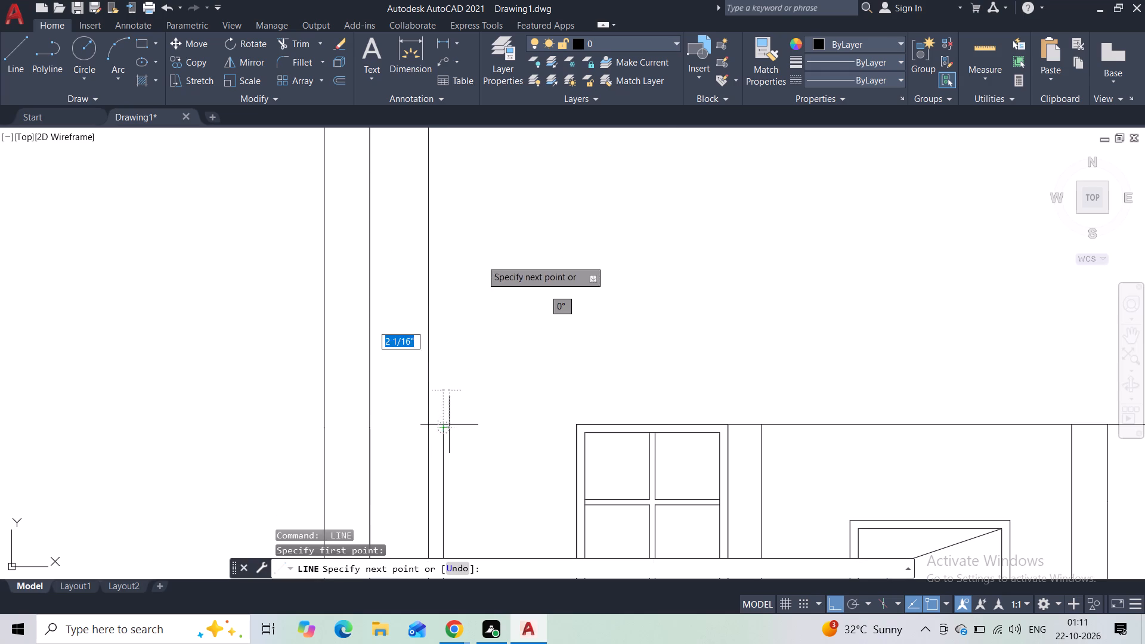
pyautogui.write("12'")
pyautogui.press('Return')
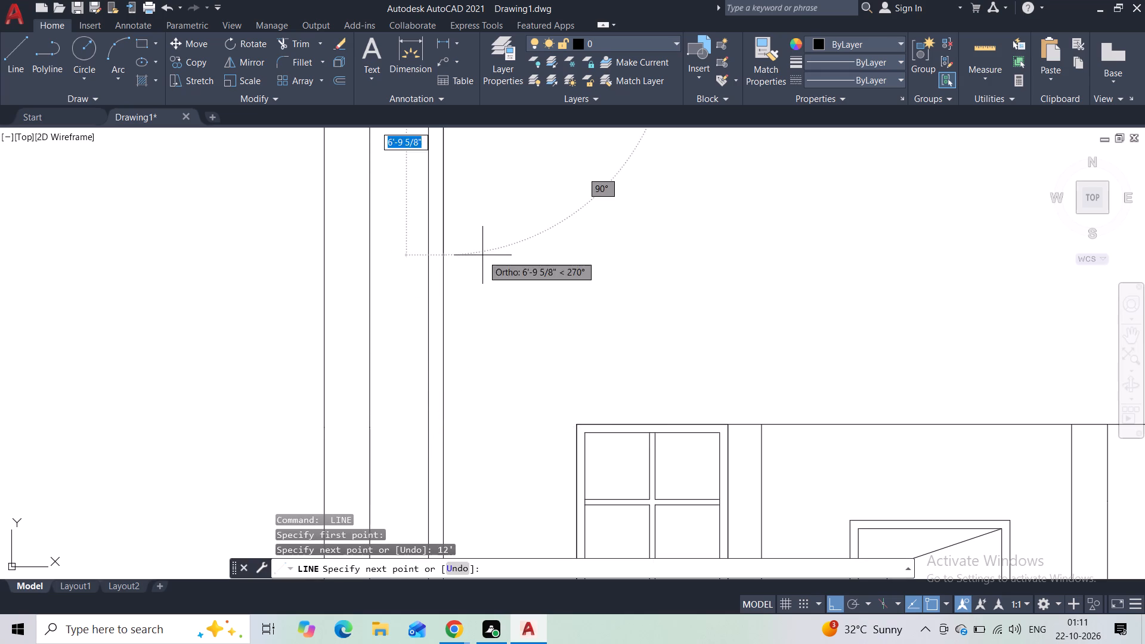
pyautogui.press('Escape')
# Draw a 2' vertical line upward from the window's top-left corner, where the long top line begins.
pyautogui.scroll(-2, 480, 255)
pyautogui.scroll(1, 497, 298)
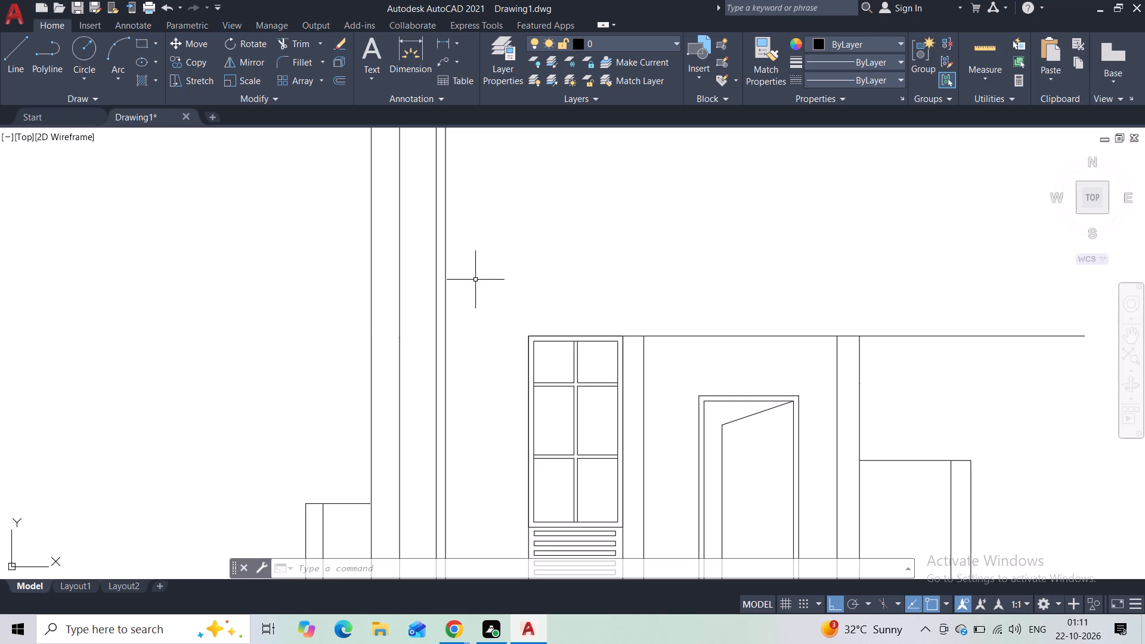
pyautogui.scroll(-4, 475, 287)
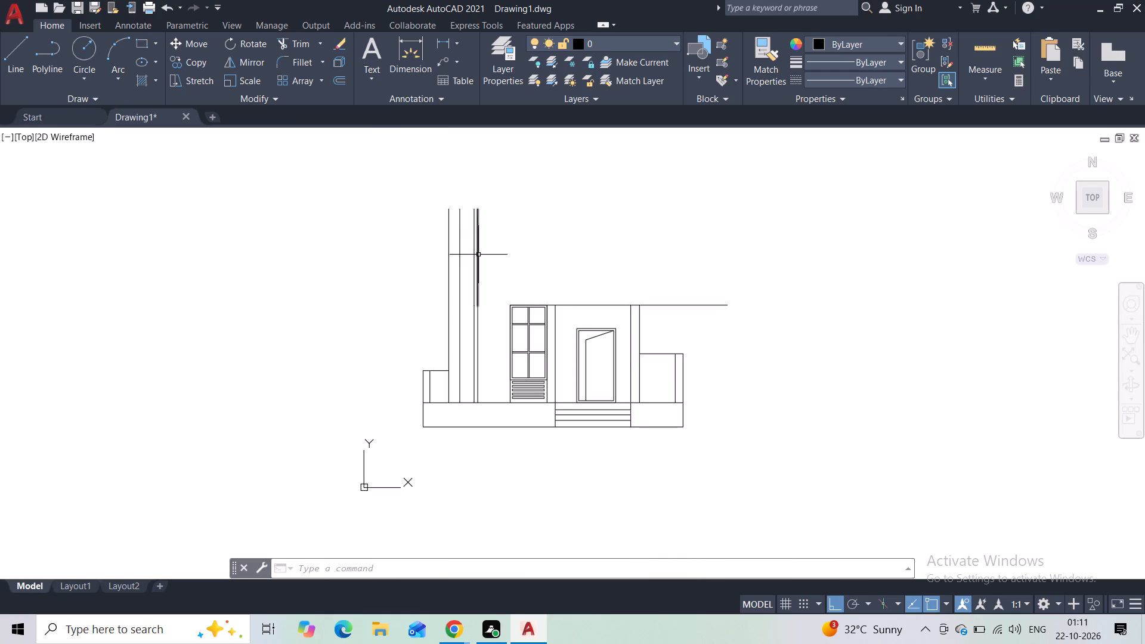
pyautogui.scroll(1, 481, 266)
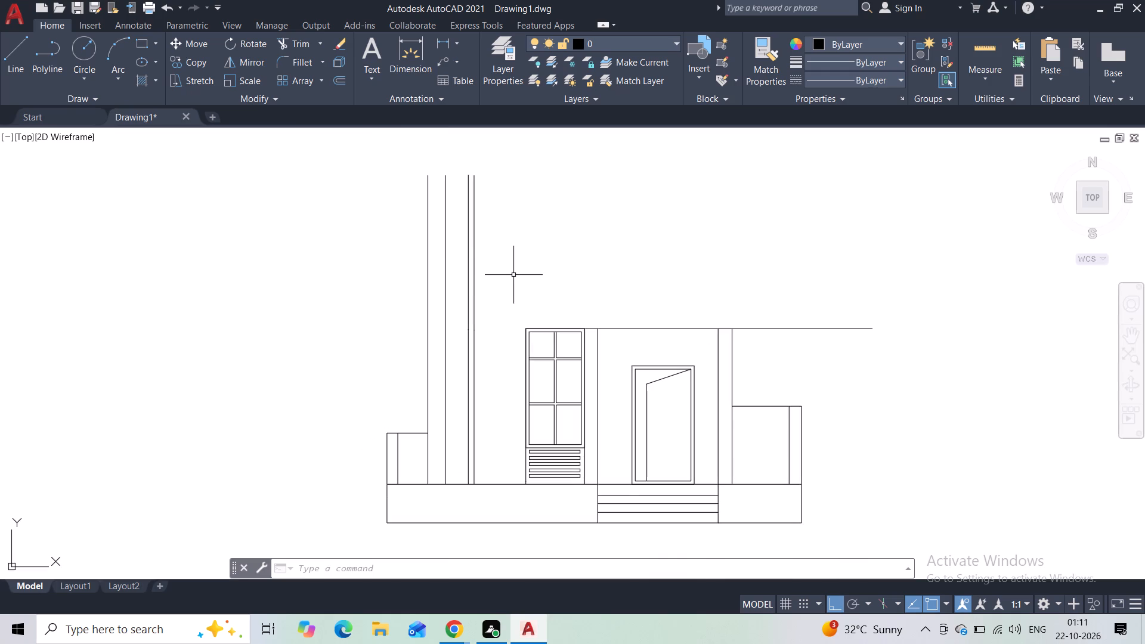
pyautogui.moveTo(509, 301); pyautogui.dragTo(438, 309, button='middle')
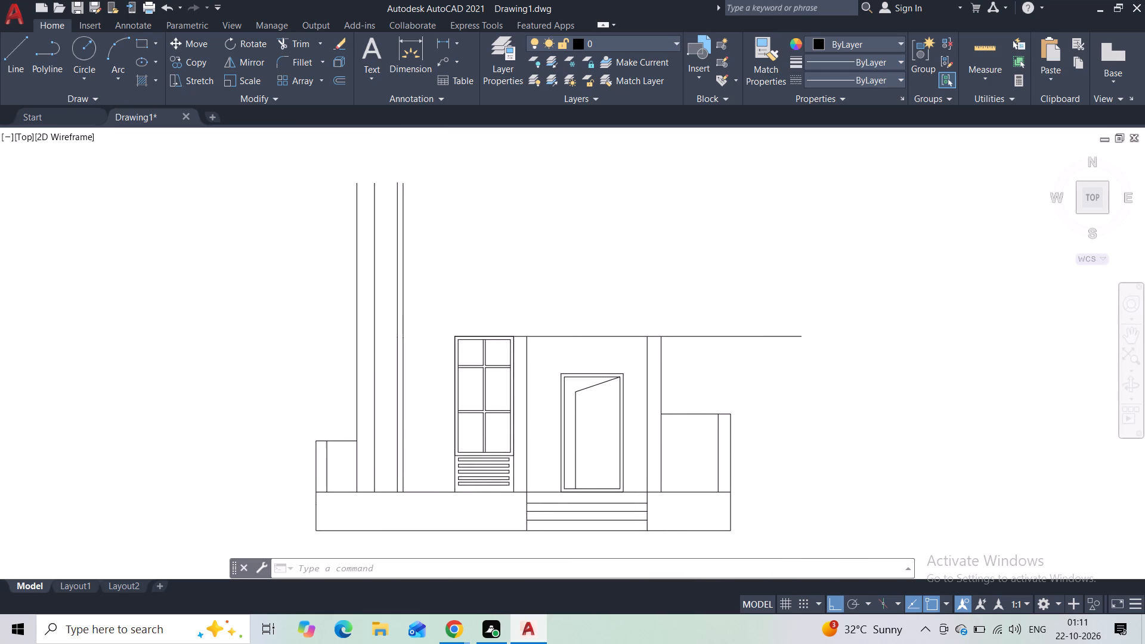
pyautogui.scroll(2, 449, 340)
pyautogui.moveTo(453, 317); pyautogui.dragTo(403, 338, button='middle')
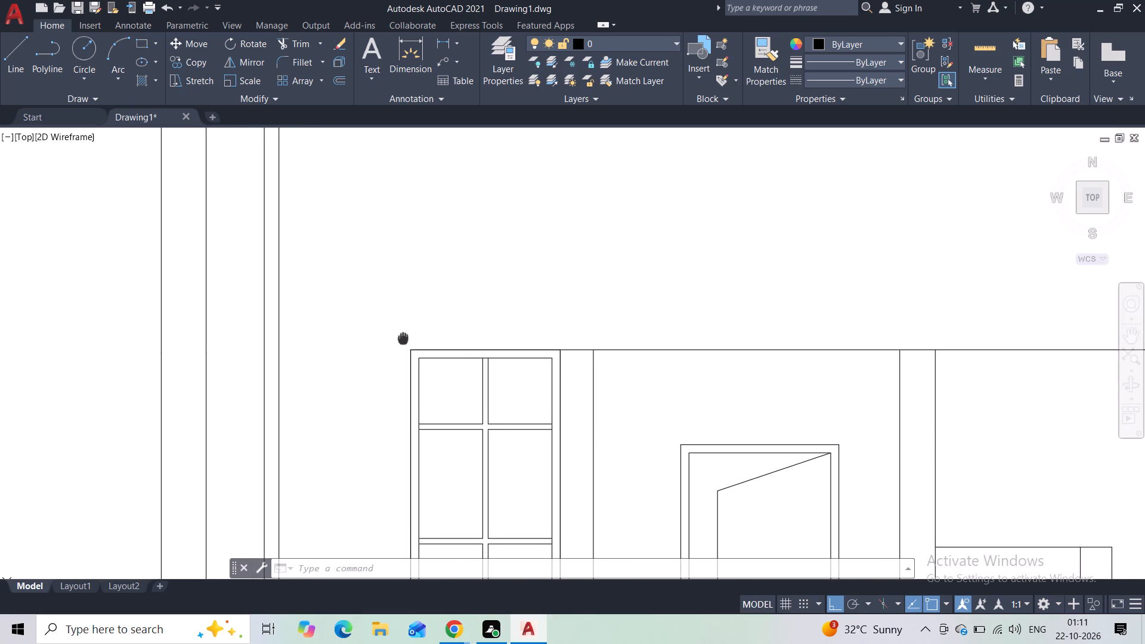
pyautogui.moveTo(403, 338); pyautogui.dragTo(282, 347, button='middle')
pyautogui.scroll(-1, 282, 347)
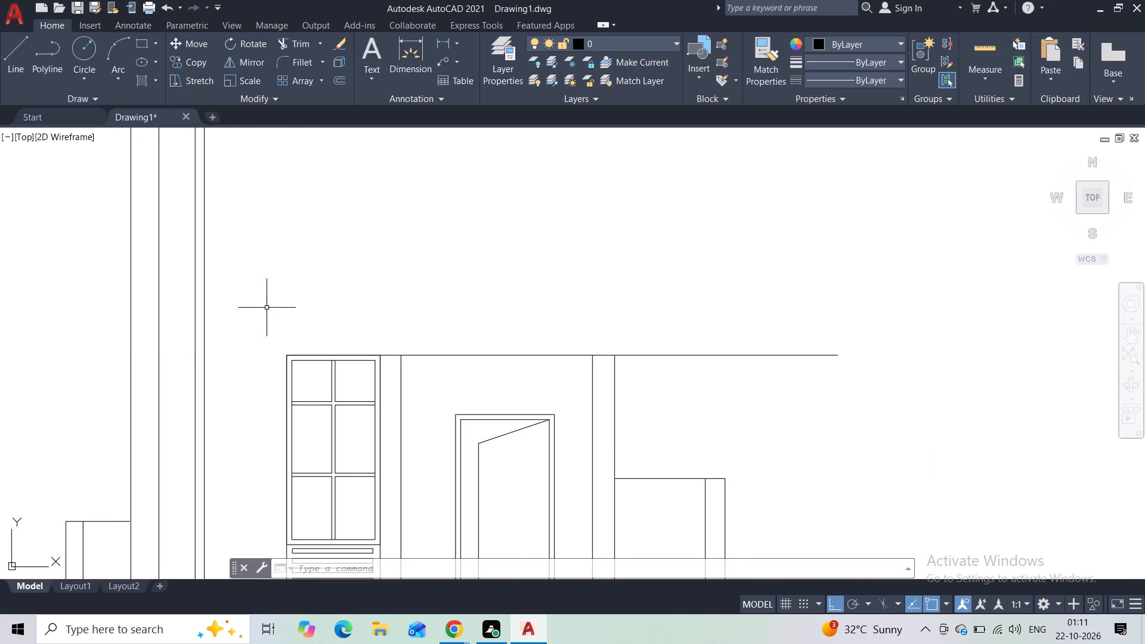
pyautogui.click(23, 66)
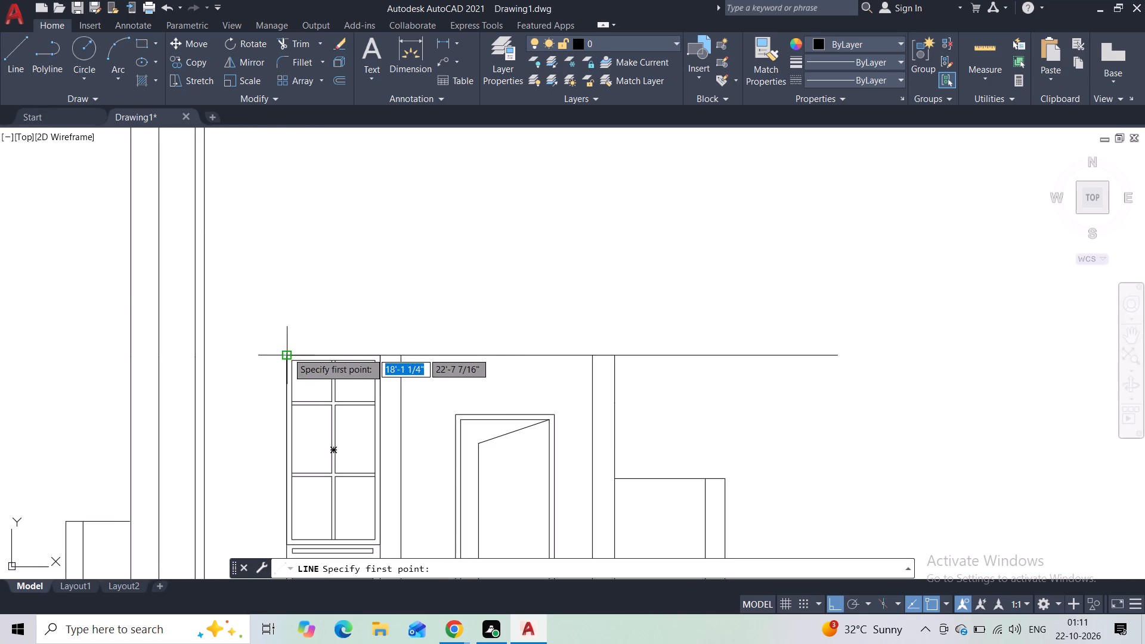
pyautogui.click(291, 353)
pyautogui.write("2'")
pyautogui.press('Return')
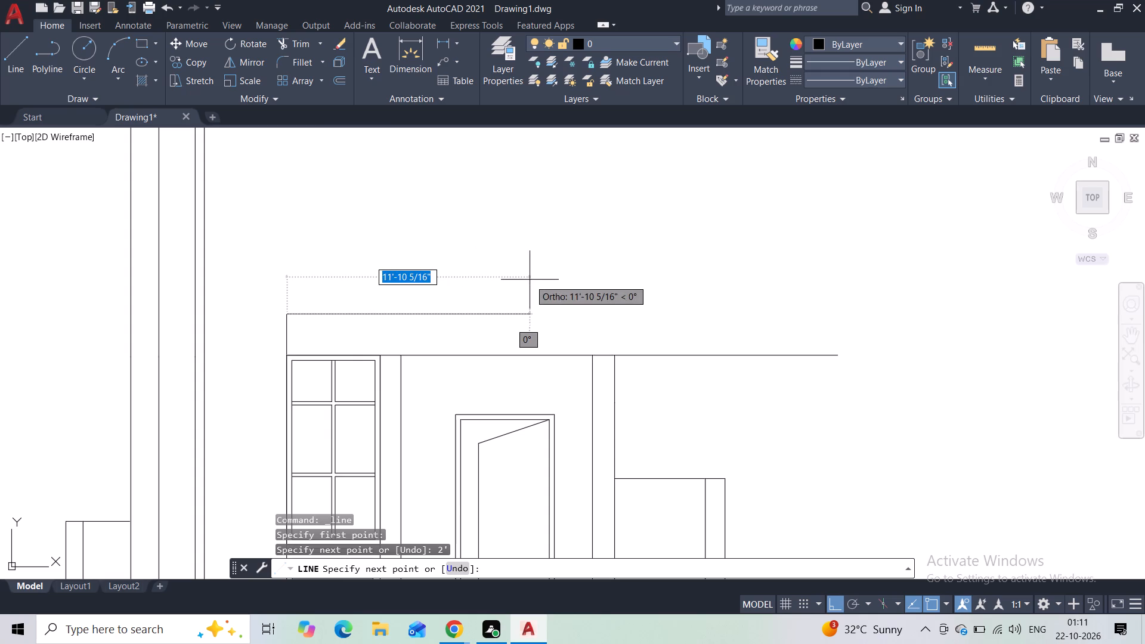
pyautogui.press('Escape')
# From the top of the short vertical line above the window, draw a line 1' upward, continuing horizontally to the right above the long top line.
pyautogui.scroll(1, 300, 317)
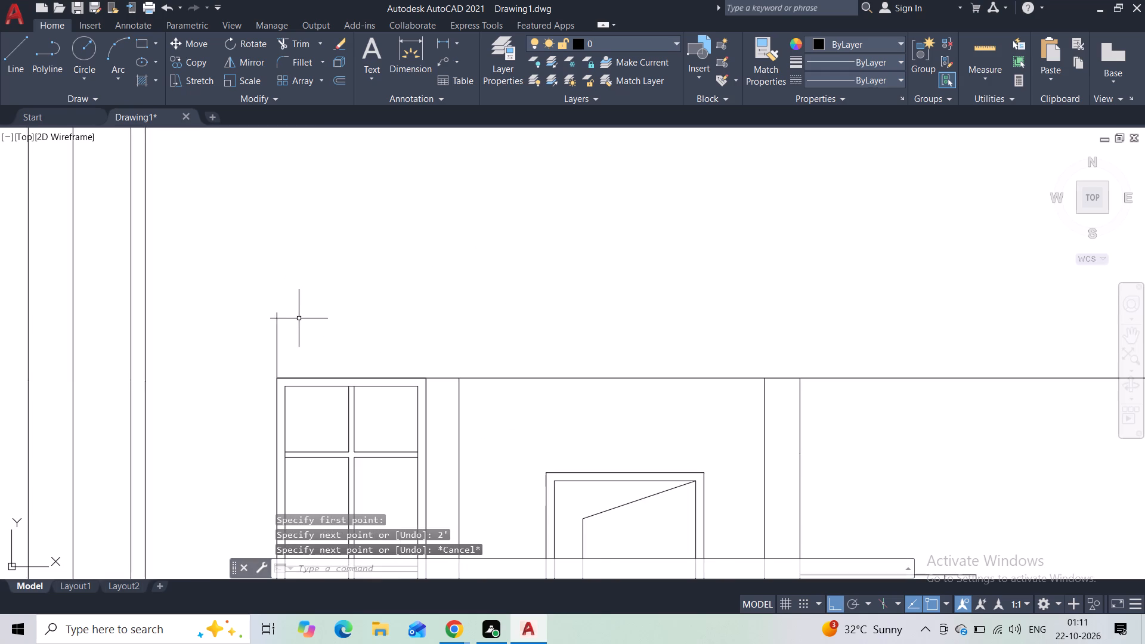
pyautogui.scroll(1, 296, 321)
pyautogui.press('space')
pyautogui.click(266, 311)
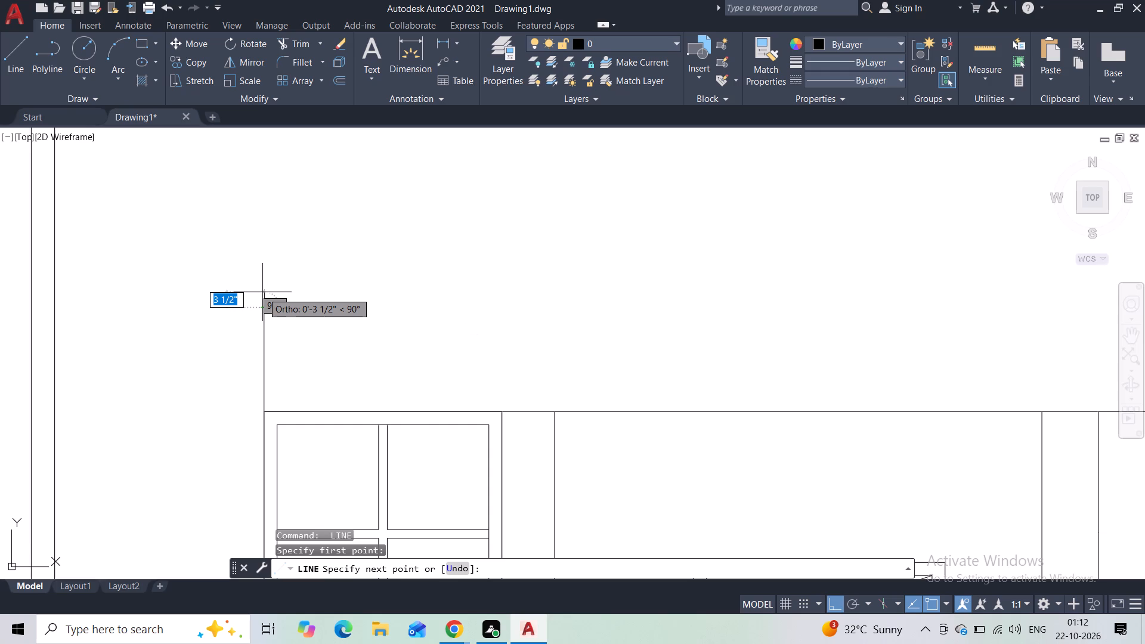
pyautogui.write("1'")
pyautogui.press('Return')
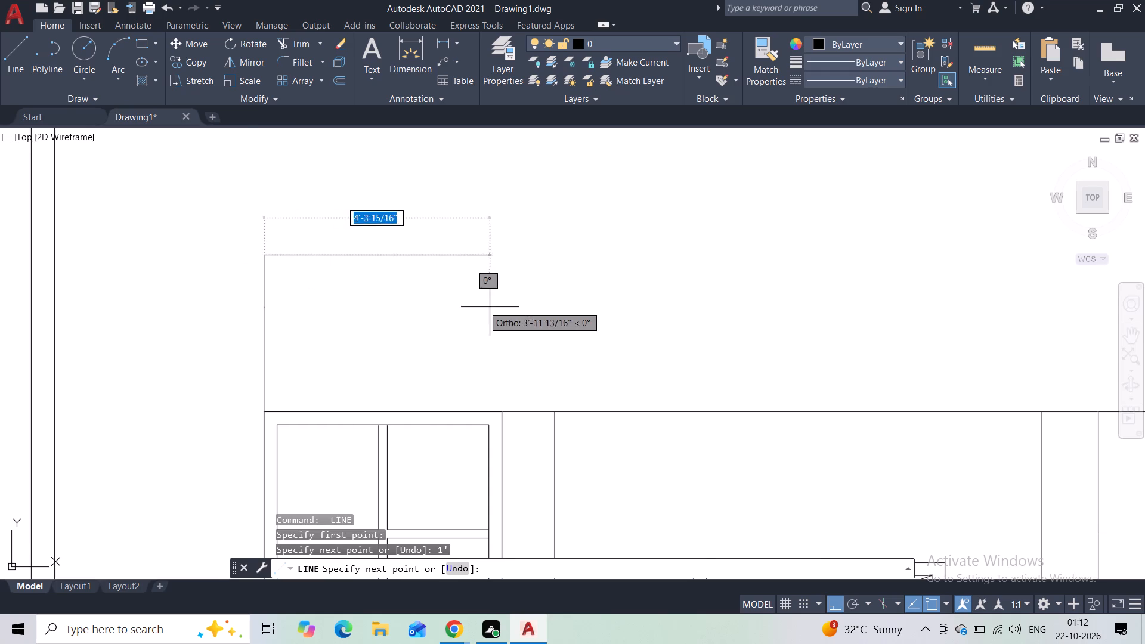
pyautogui.scroll(-2, 490, 307)
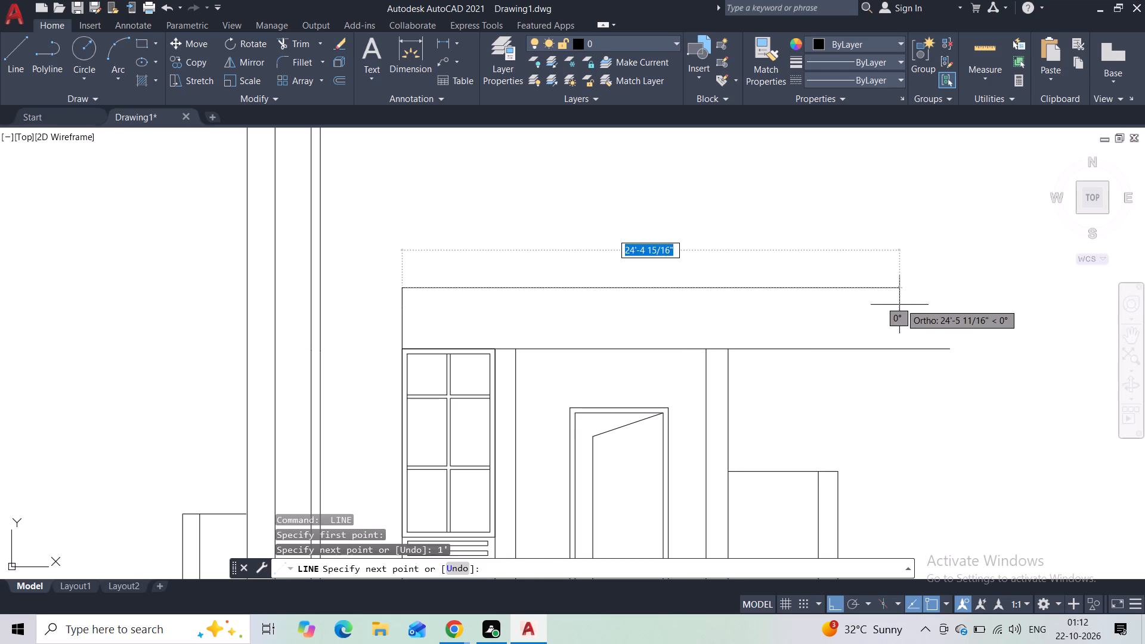
pyautogui.scroll(-1, 899, 305)
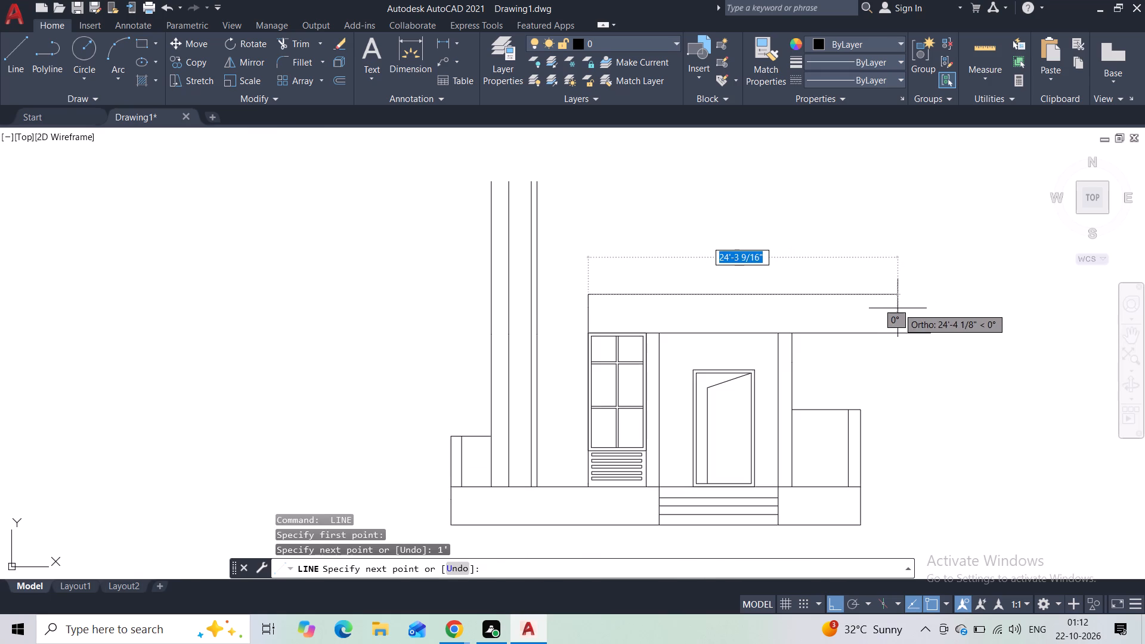
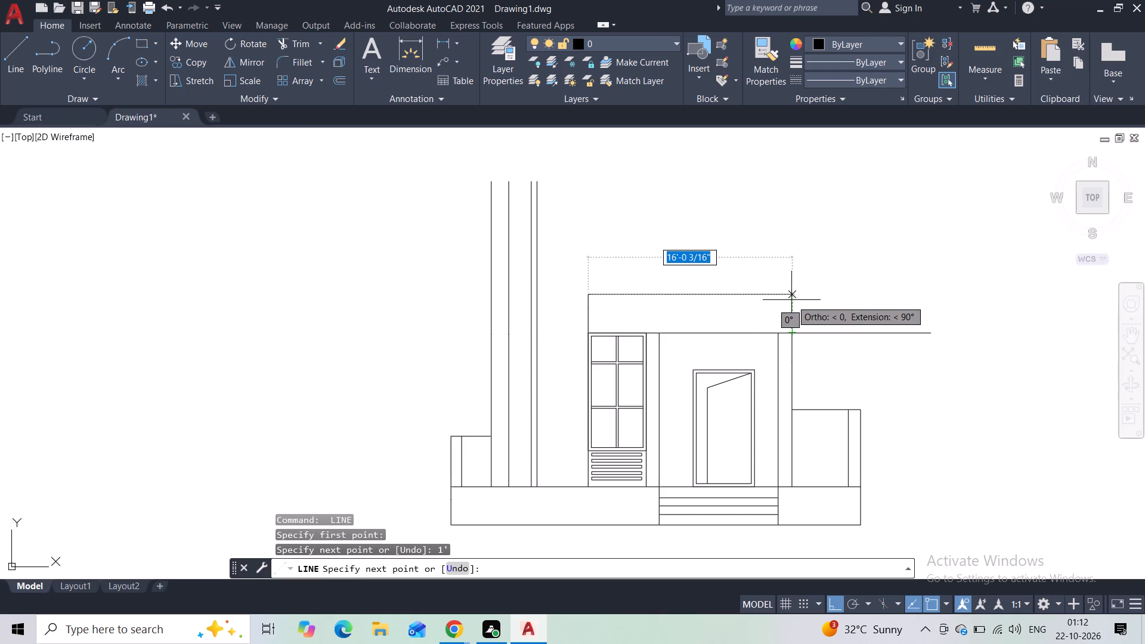
# End the roof band's top line above the column at the door's right, continuing about 4' up, 4' right and down to the long line.
pyautogui.click(774, 299)
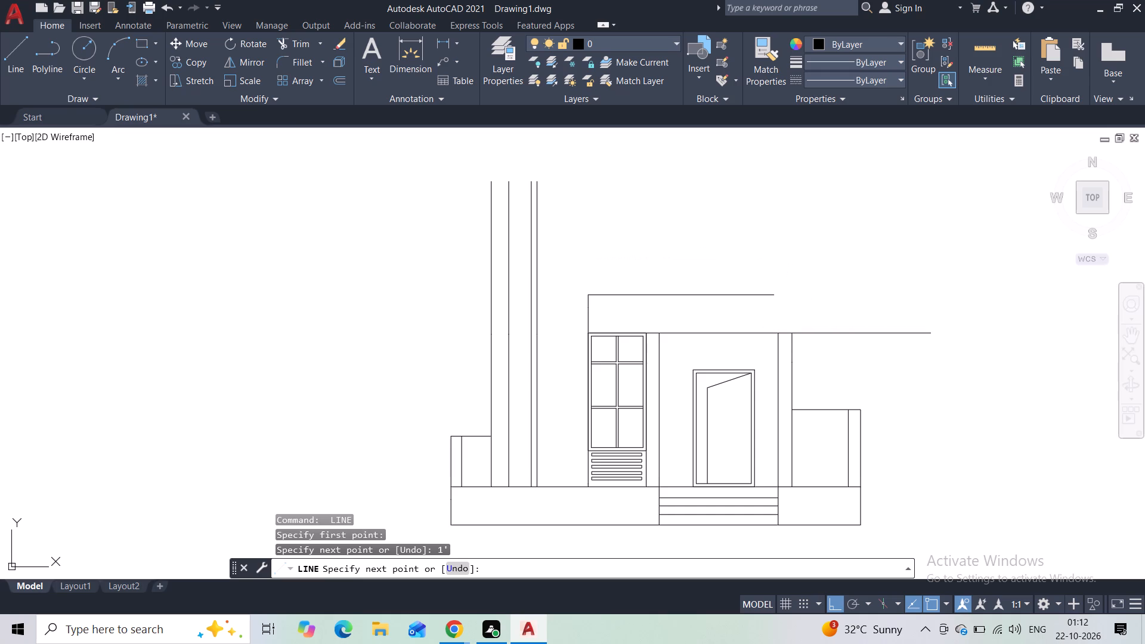
pyautogui.click(769, 247)
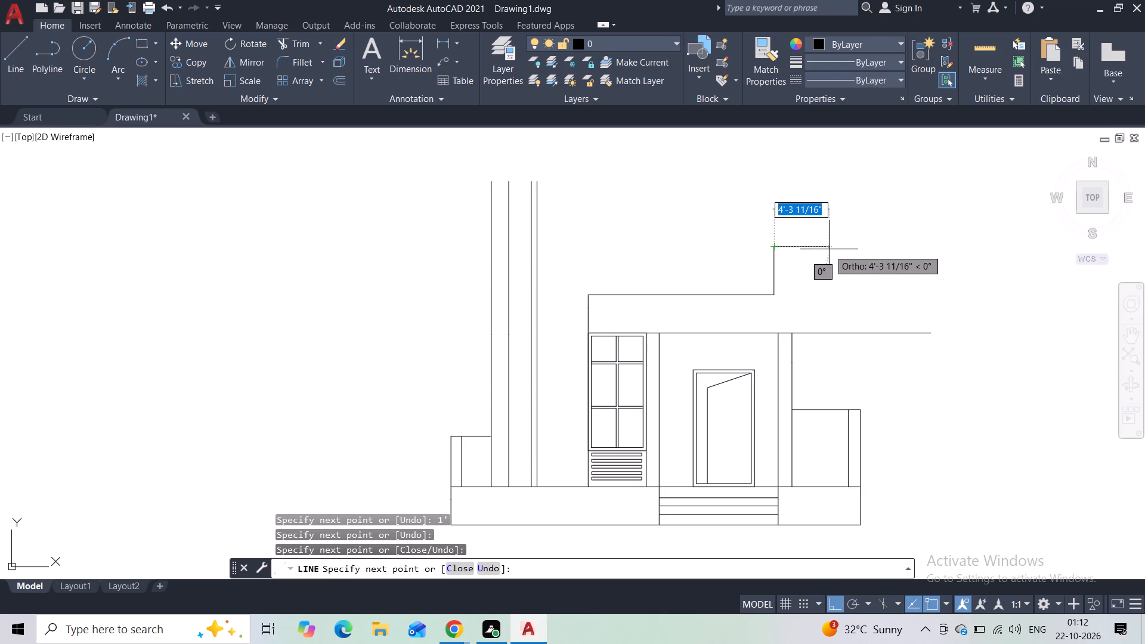
pyautogui.click(824, 250)
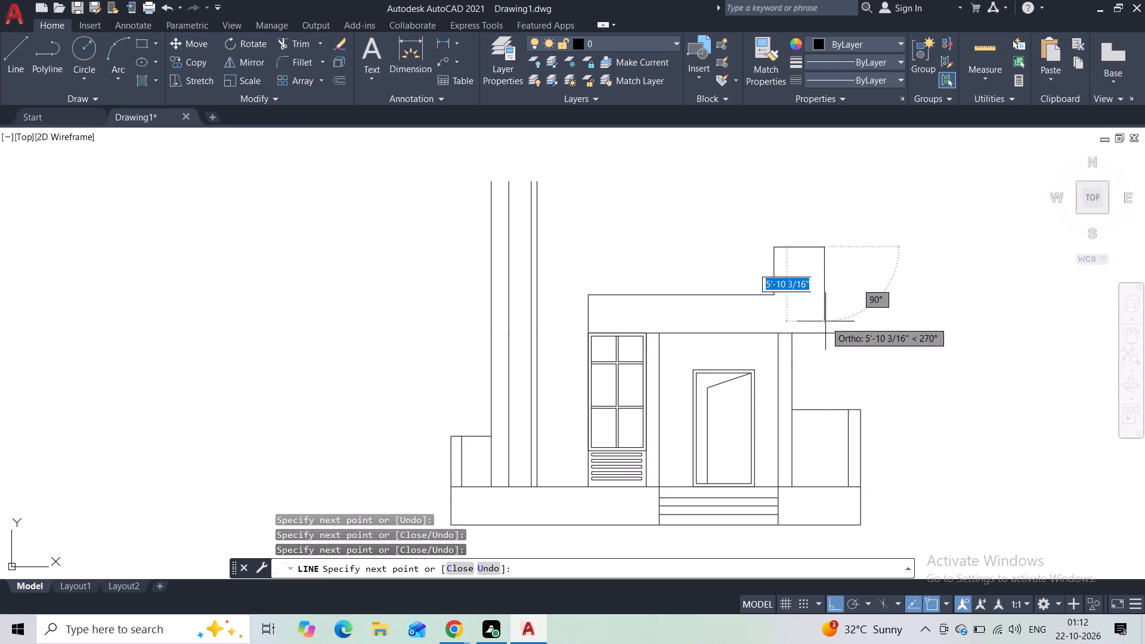
pyautogui.click(824, 328)
pyautogui.press('Escape')
# Draw a small upright rectangle about 7" wide and 1'-5" tall inside the roof band near its left end above the window.
pyautogui.scroll(2, 815, 300)
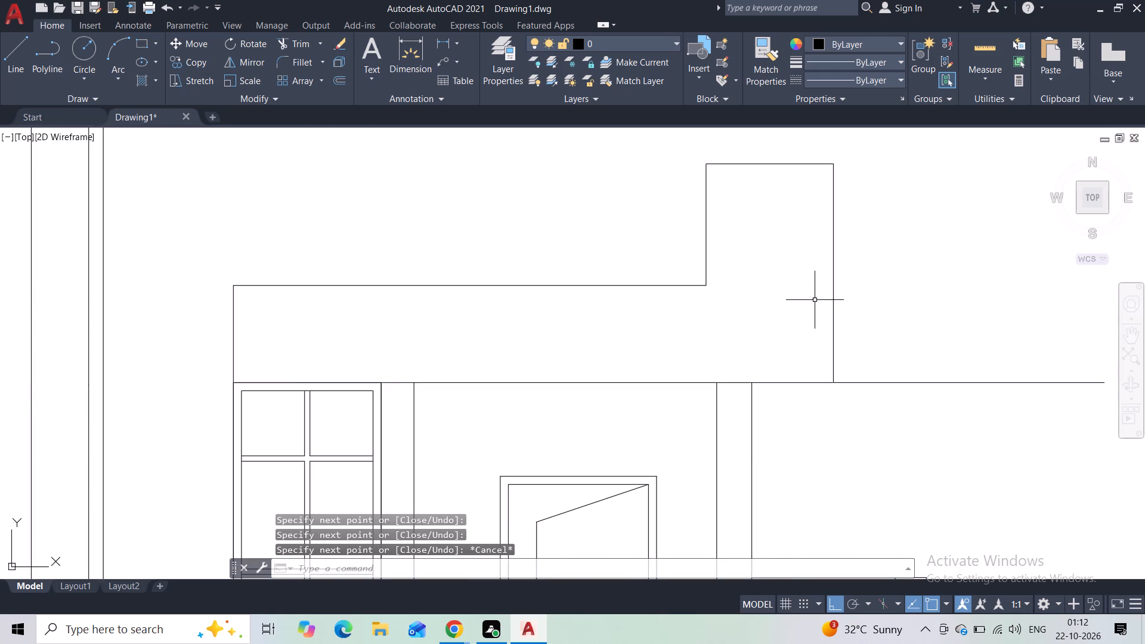
pyautogui.scroll(-1, 856, 285)
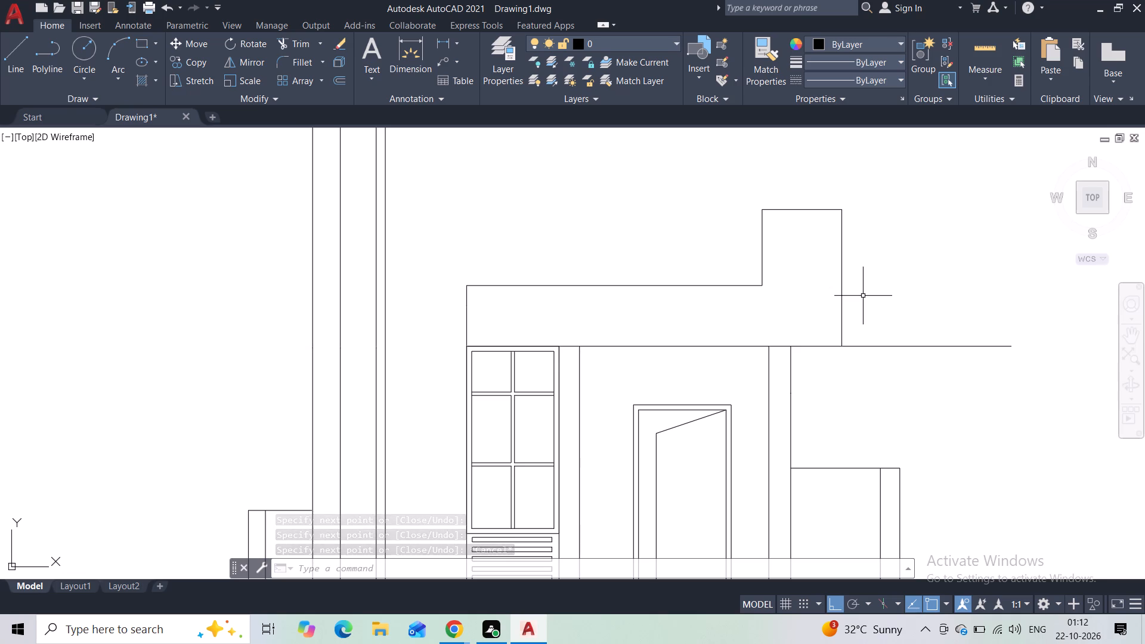
pyautogui.scroll(-1, 651, 322)
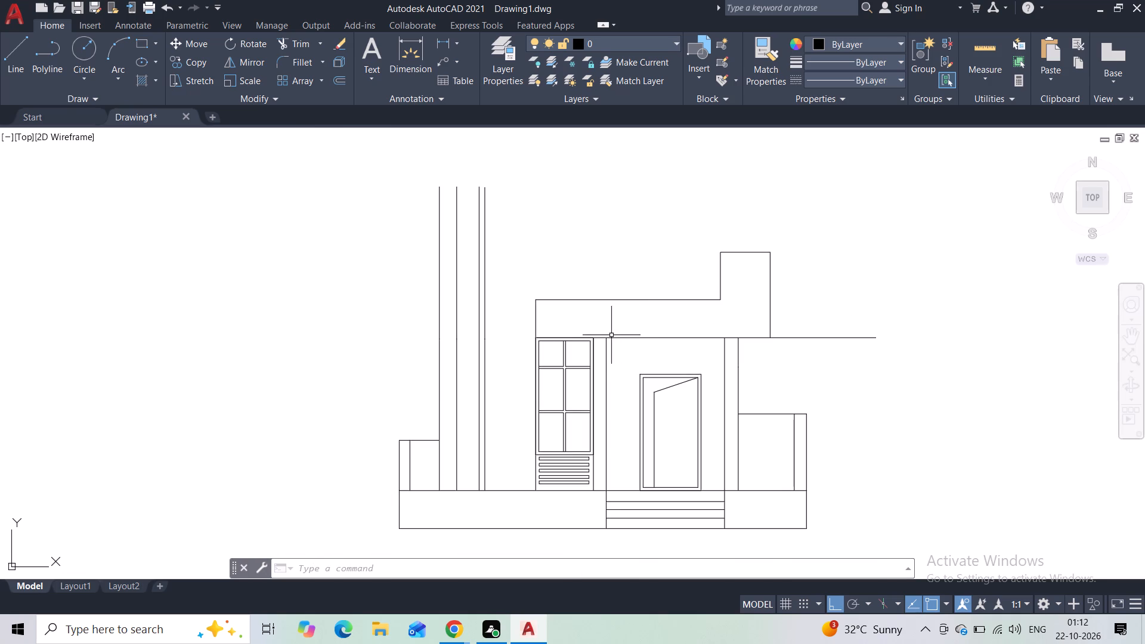
pyautogui.click(141, 43)
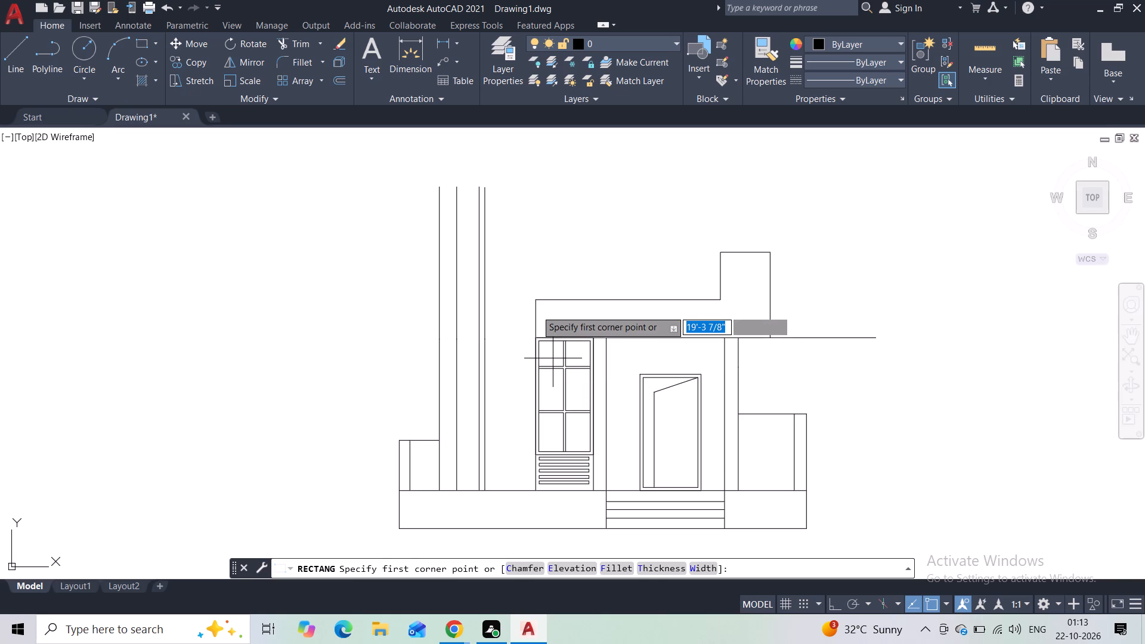
pyautogui.scroll(3, 533, 290)
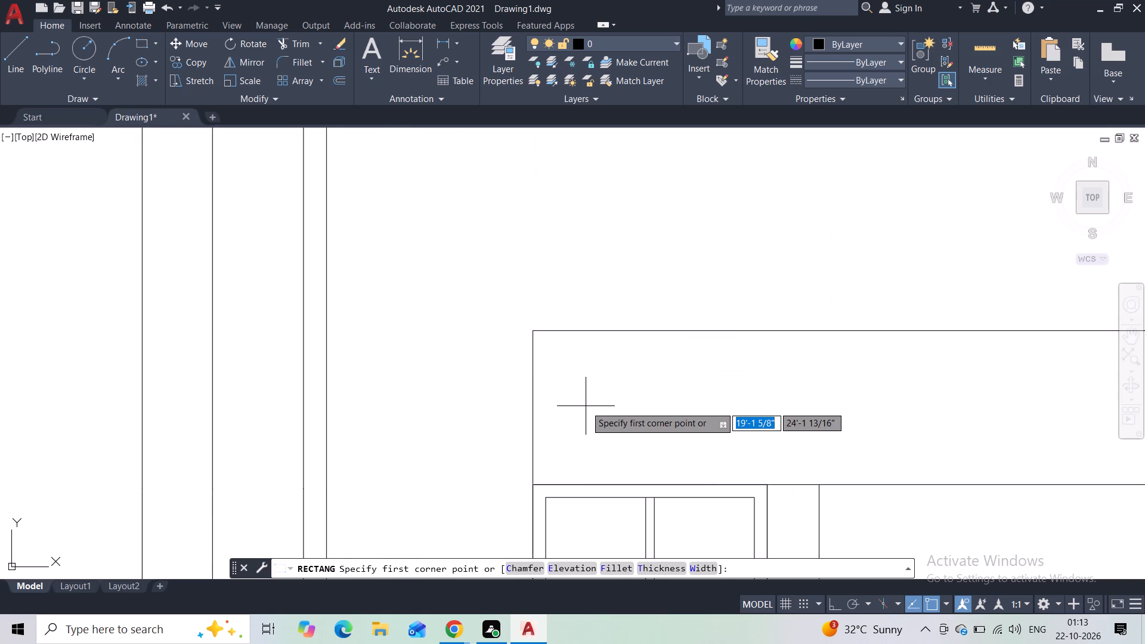
pyautogui.click(578, 374)
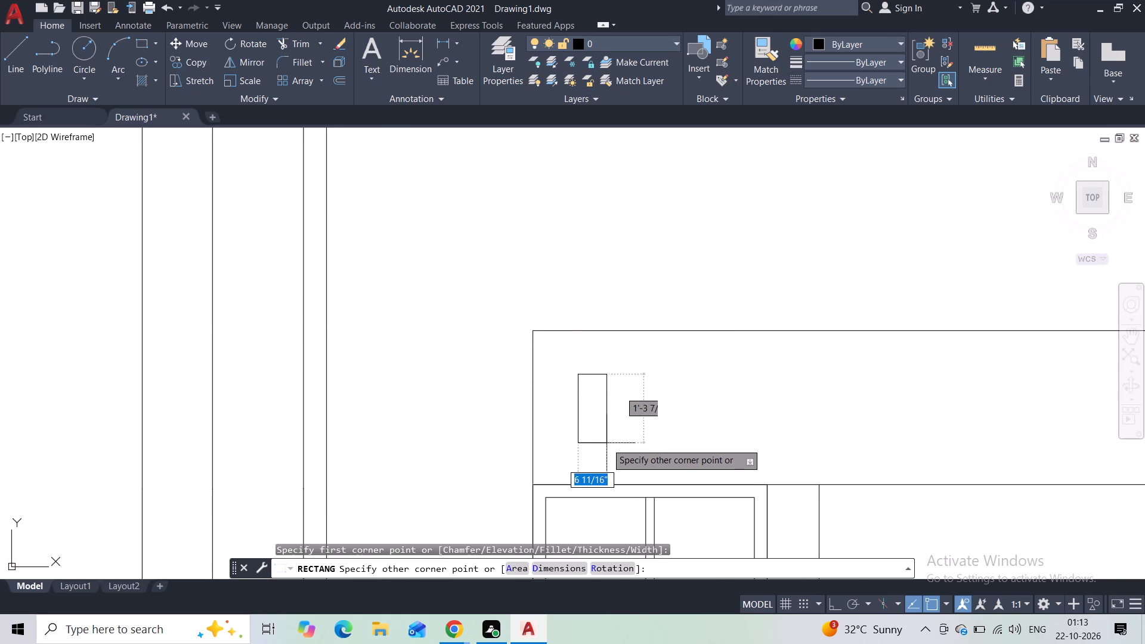
pyautogui.click(611, 448)
# Copy the small rectangle five times horizontally to the right along the roof band, spaced roughly 2' apart.
pyautogui.scroll(-2, 629, 400)
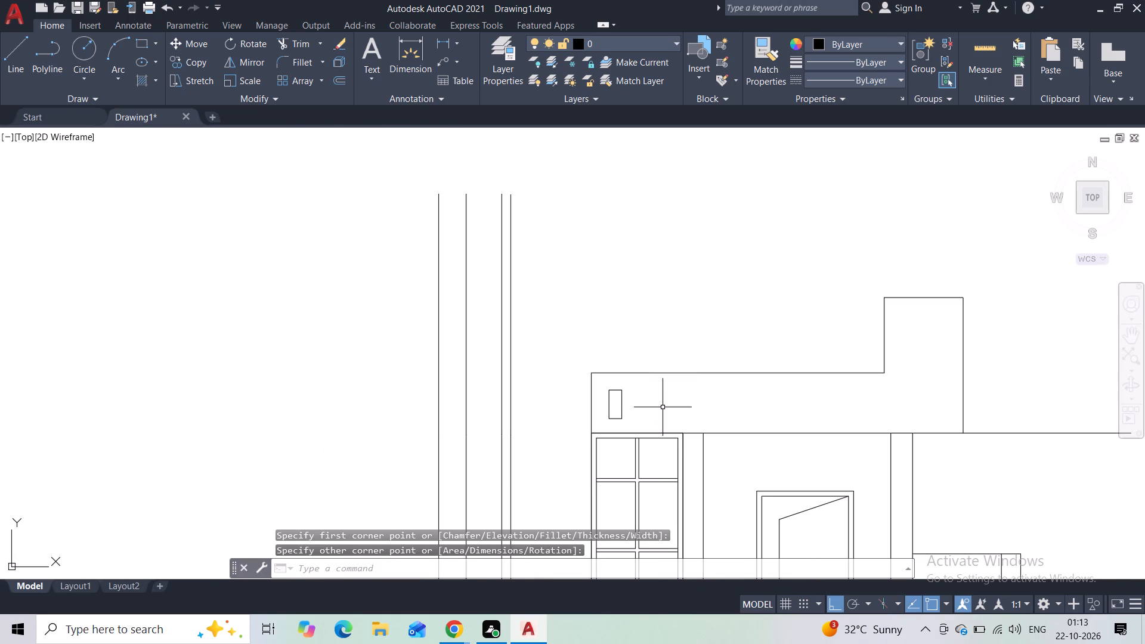
pyautogui.click(633, 393)
pyautogui.click(611, 410)
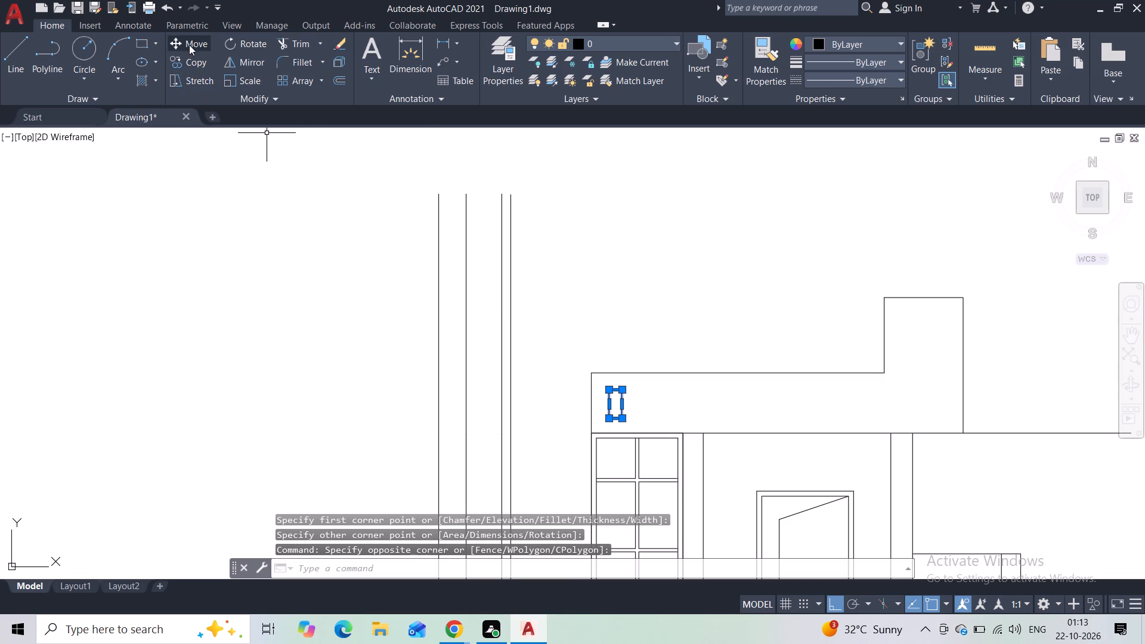
pyautogui.click(187, 61)
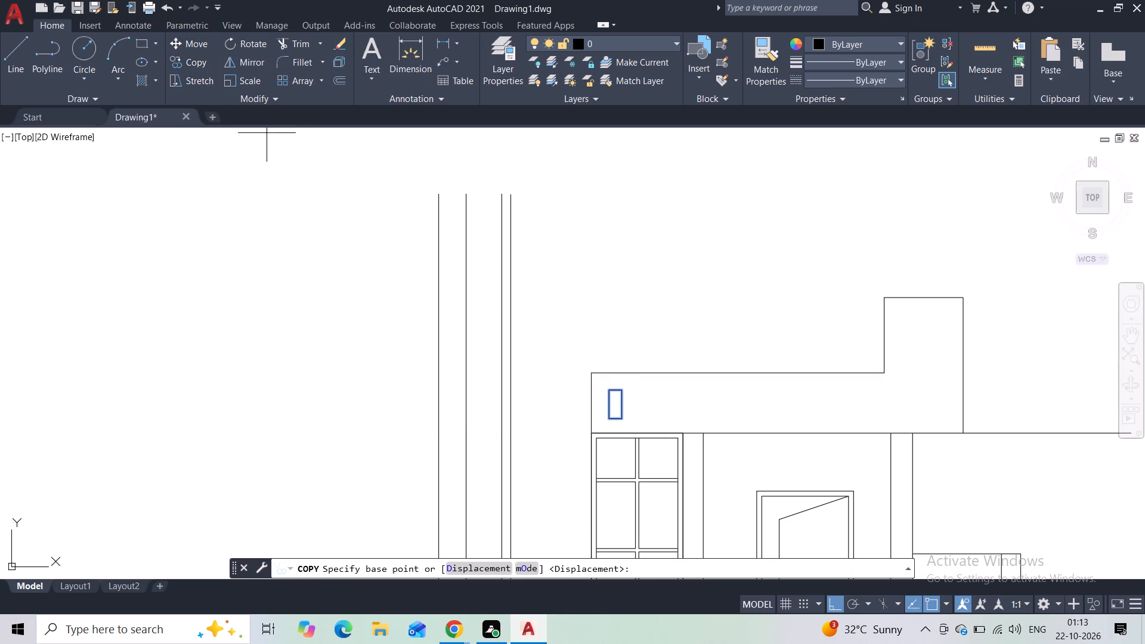
pyautogui.scroll(2, 643, 447)
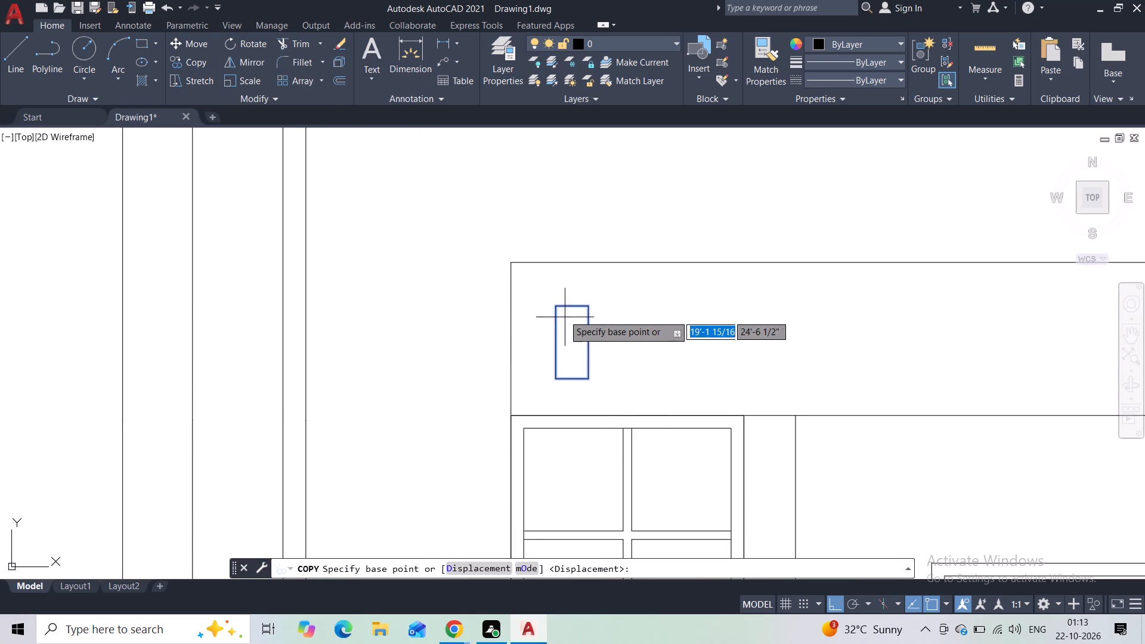
pyautogui.click(555, 311)
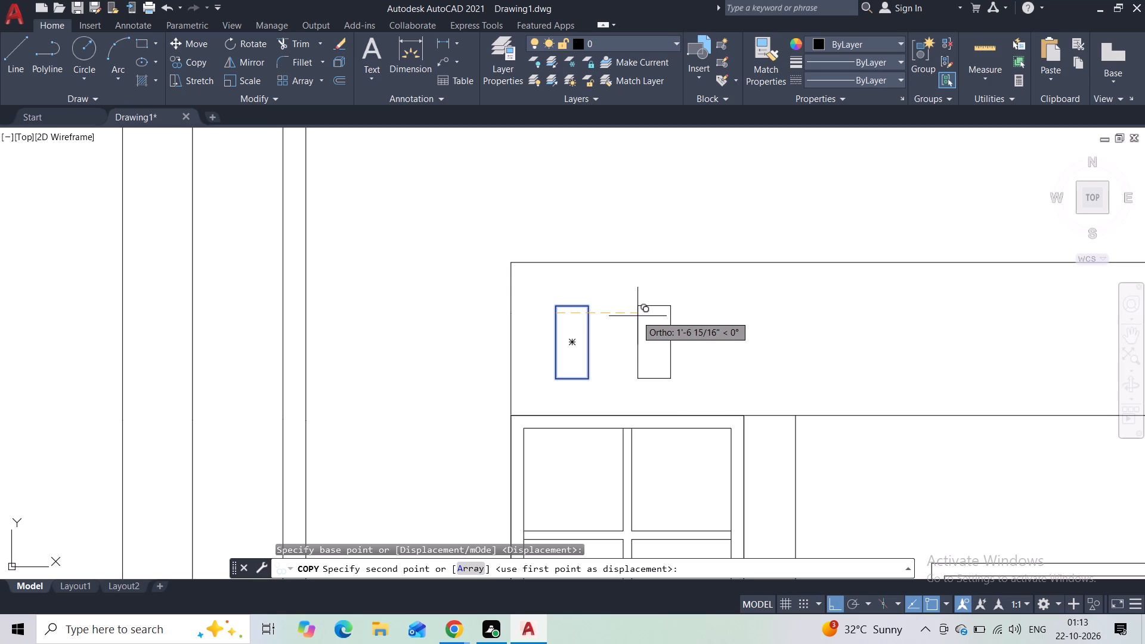
pyautogui.click(642, 317)
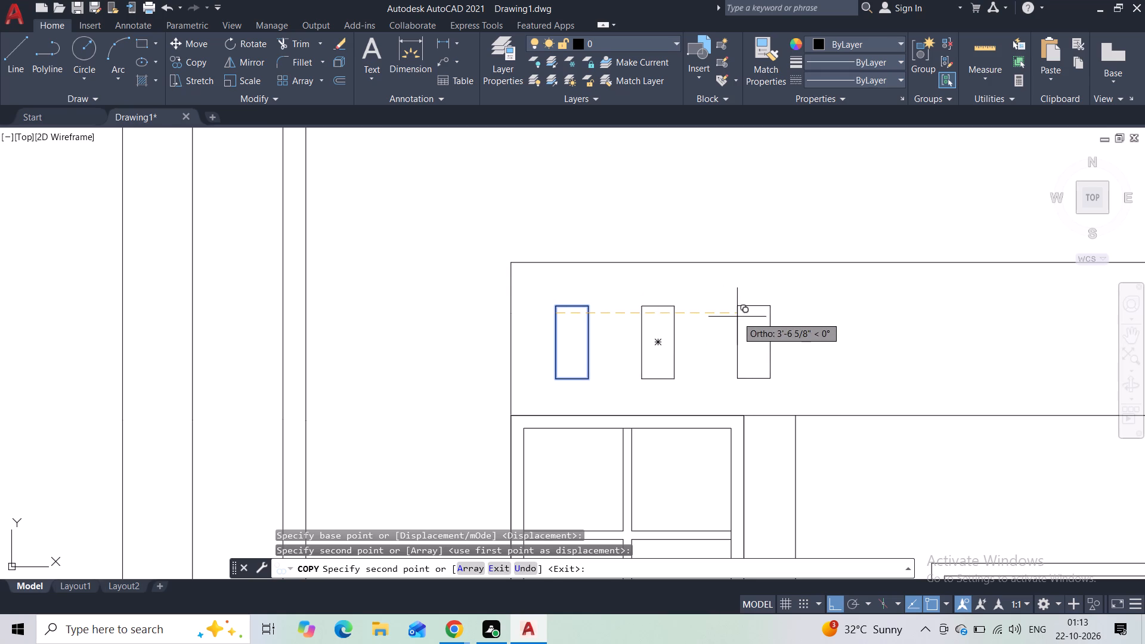
pyautogui.click(737, 317)
pyautogui.click(847, 313)
pyautogui.moveTo(895, 332); pyautogui.dragTo(895, 333, button='middle')
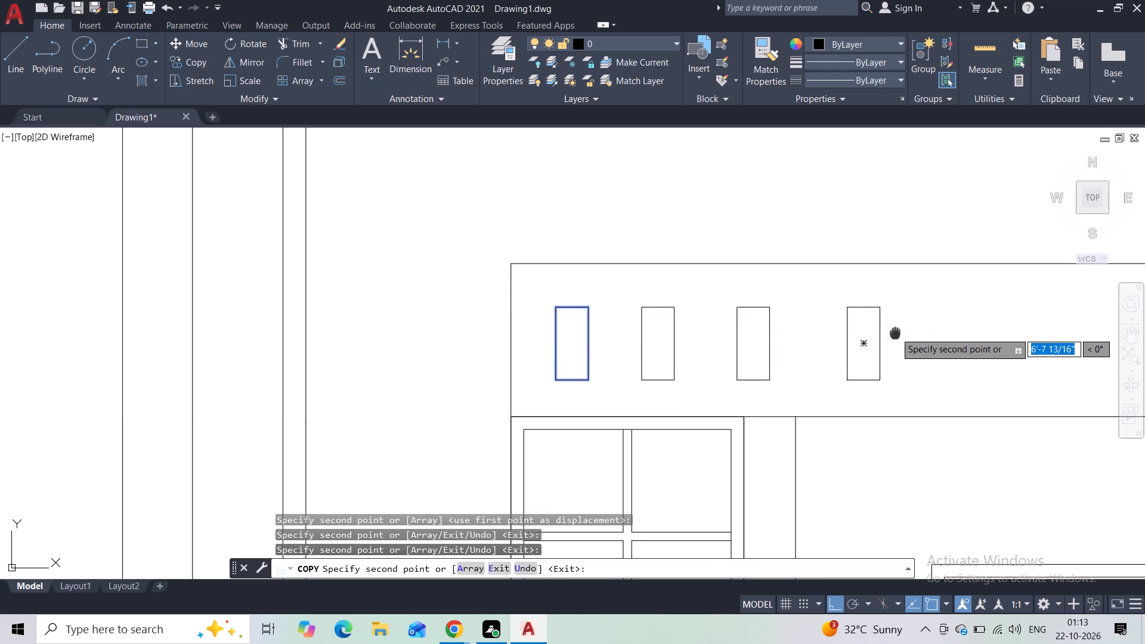
pyautogui.moveTo(895, 333); pyautogui.dragTo(651, 324, button='middle')
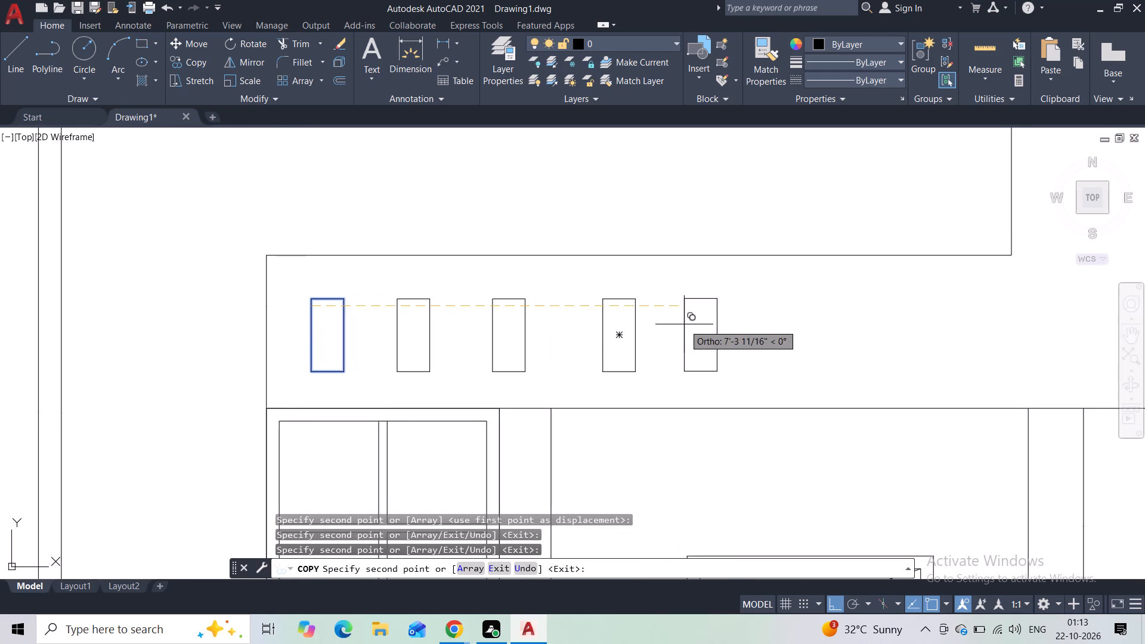
pyautogui.click(700, 324)
pyautogui.click(794, 323)
pyautogui.press('Escape')
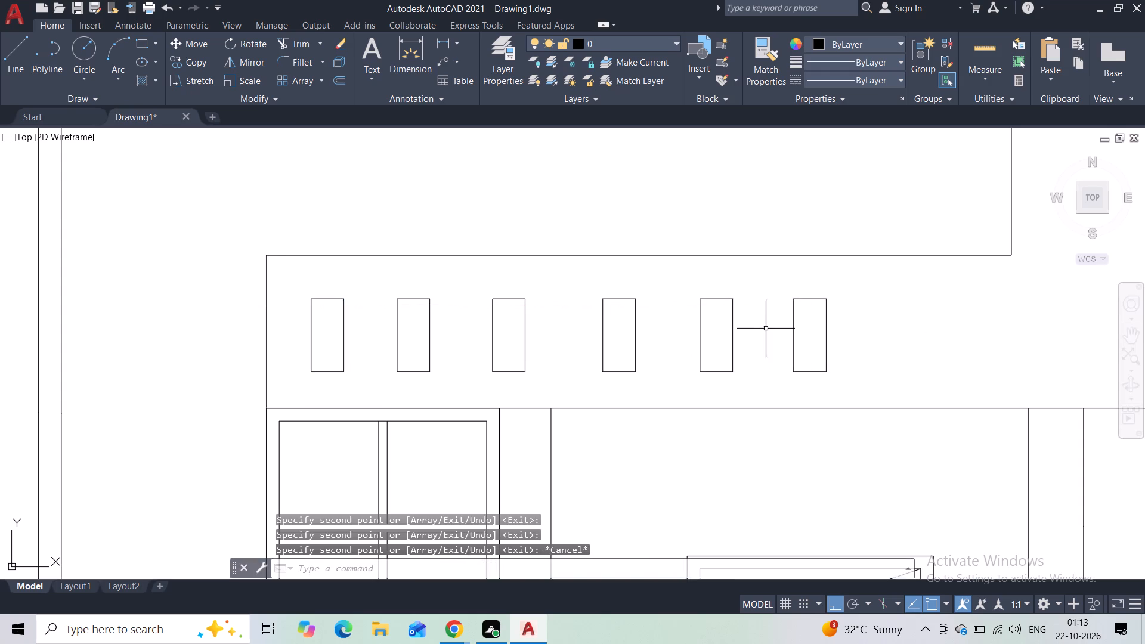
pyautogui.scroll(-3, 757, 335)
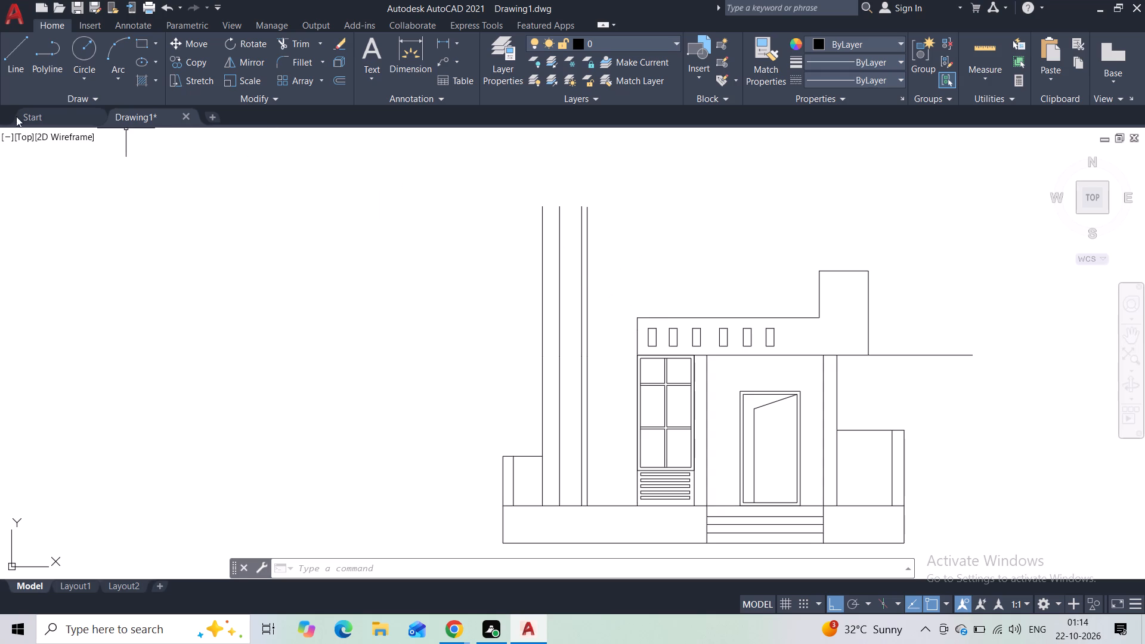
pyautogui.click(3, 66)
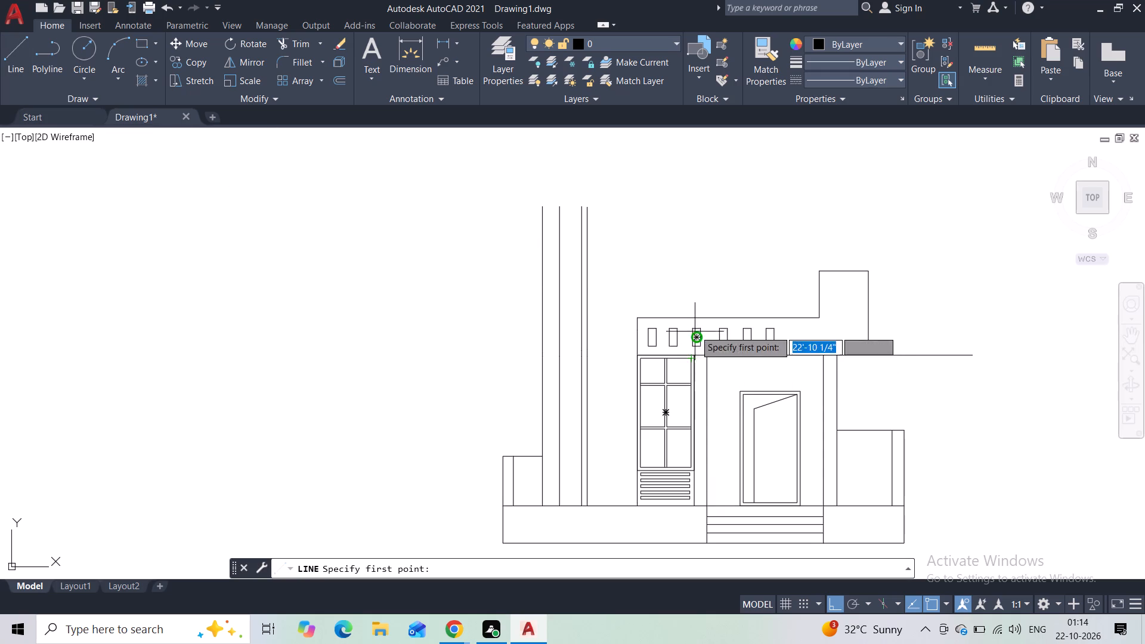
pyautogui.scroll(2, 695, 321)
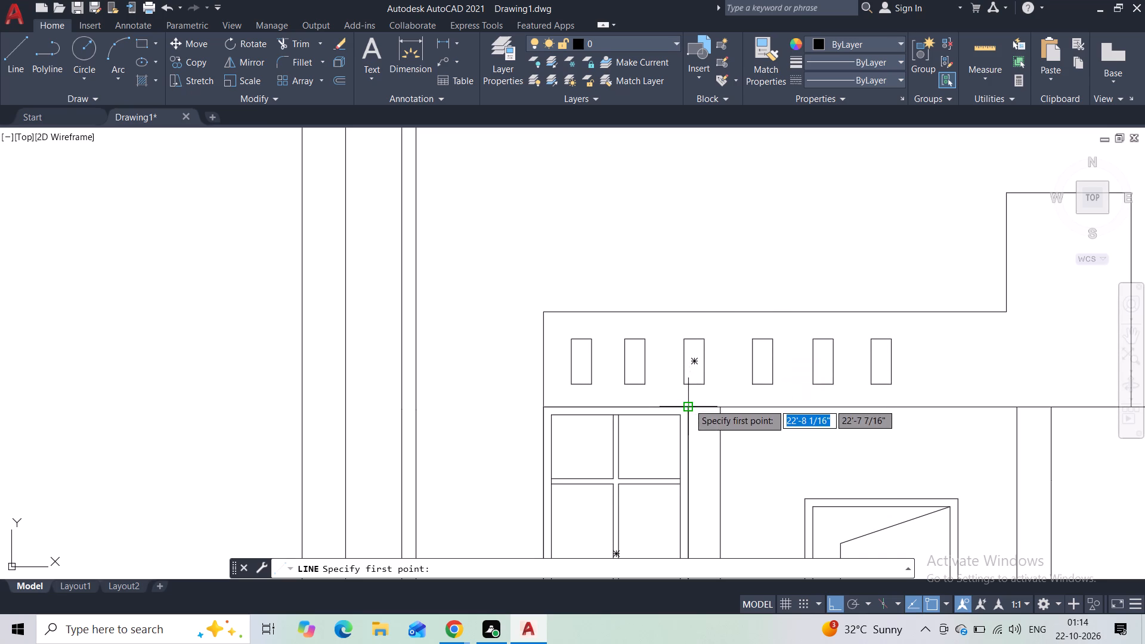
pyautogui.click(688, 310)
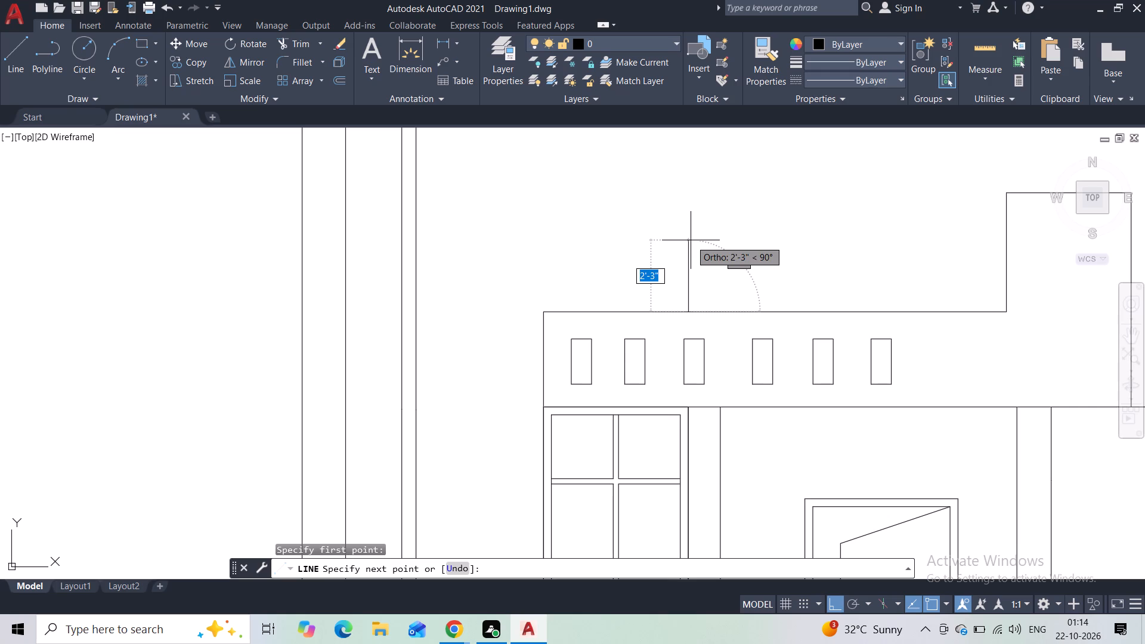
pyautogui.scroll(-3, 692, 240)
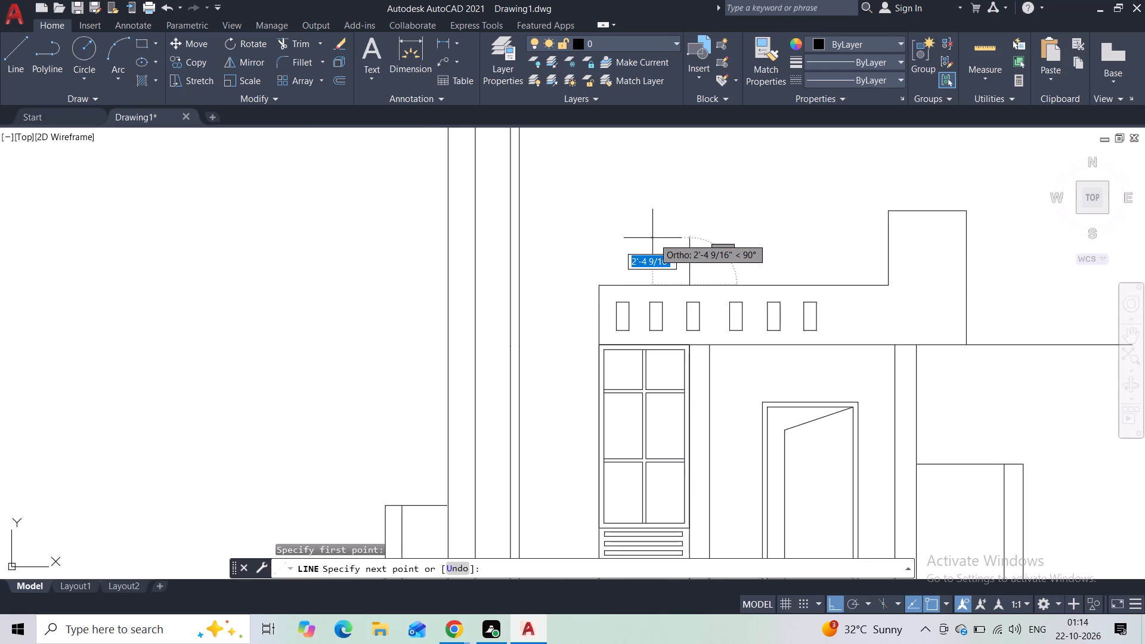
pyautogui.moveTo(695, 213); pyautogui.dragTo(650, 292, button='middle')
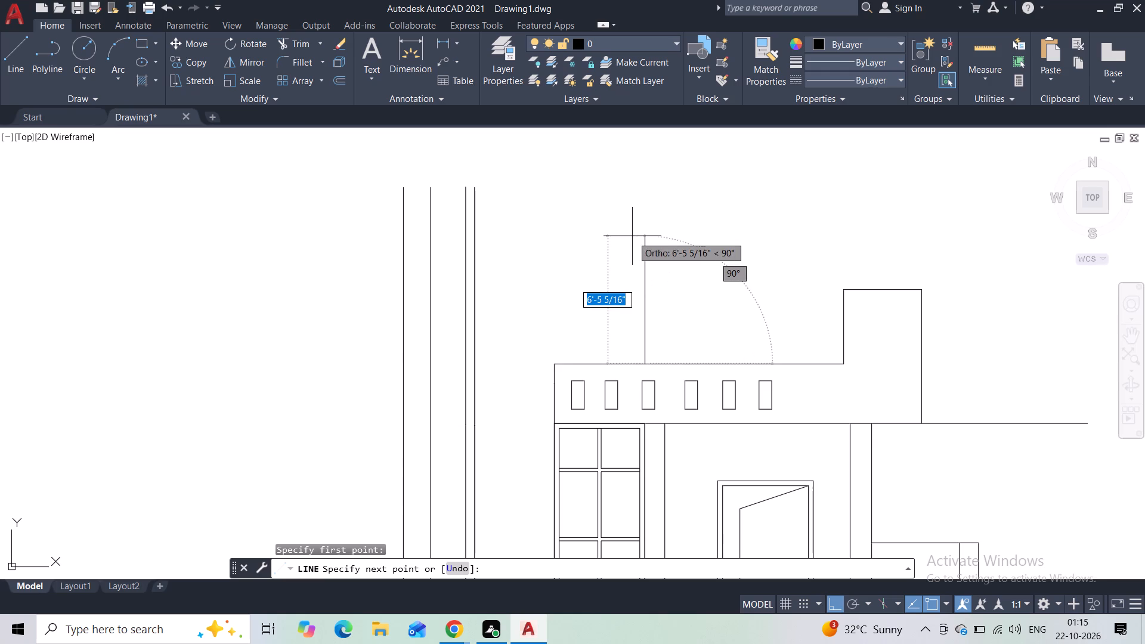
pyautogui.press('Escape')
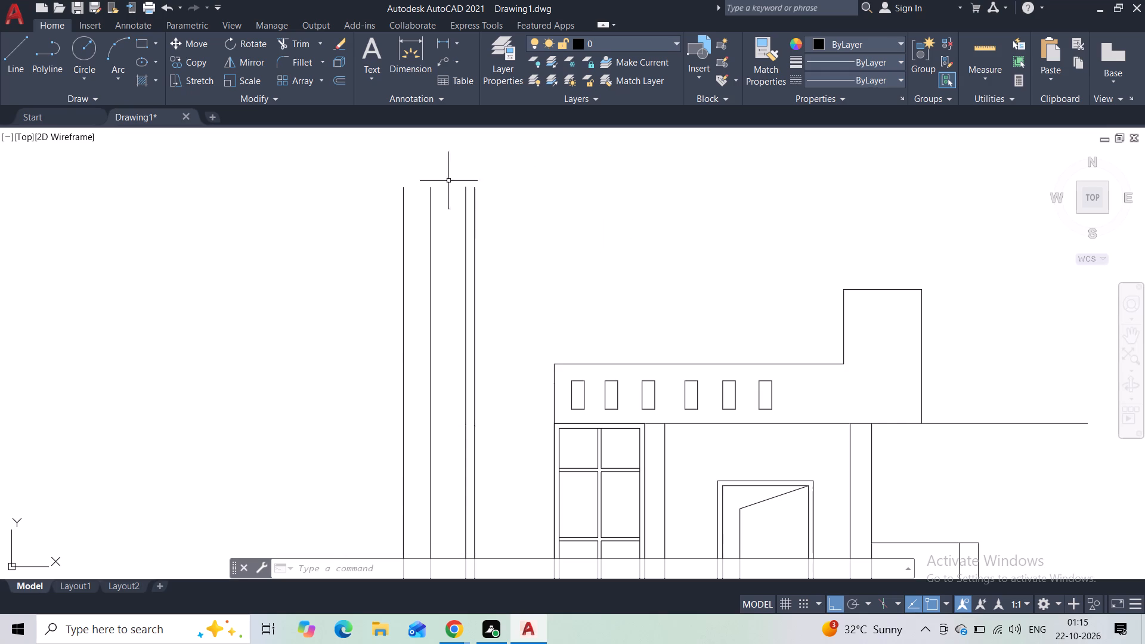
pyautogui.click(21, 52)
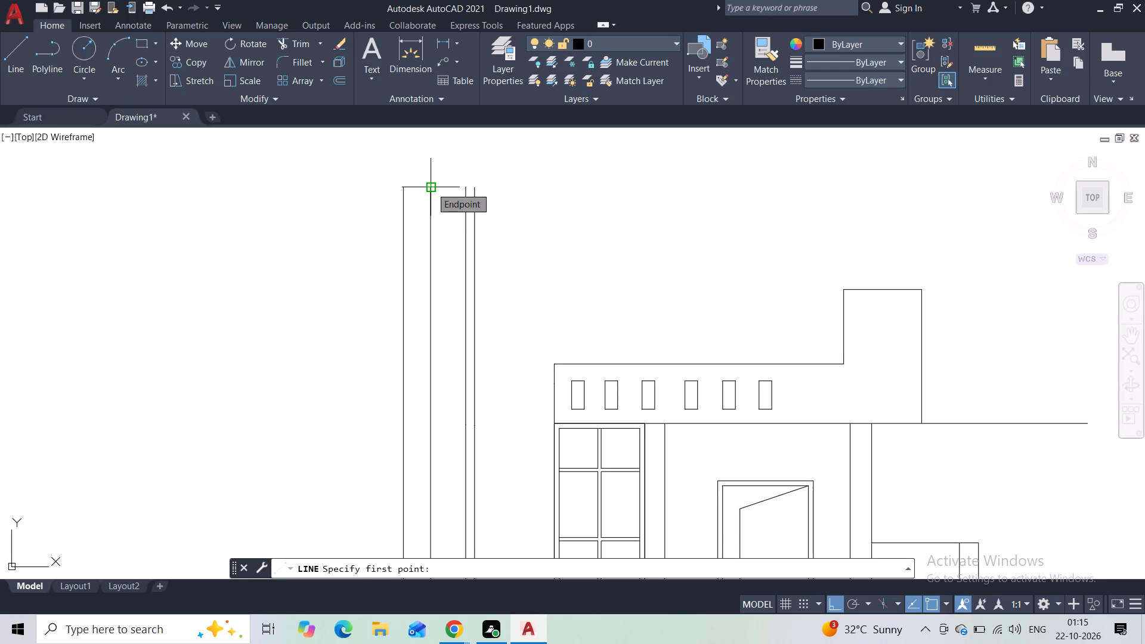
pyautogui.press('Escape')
# From the top of the left closely spaced tall line, draw a line about 1' up, continuing about 10' right to align with the column line beyond the window.
pyautogui.moveTo(433, 161); pyautogui.dragTo(414, 247, button='middle')
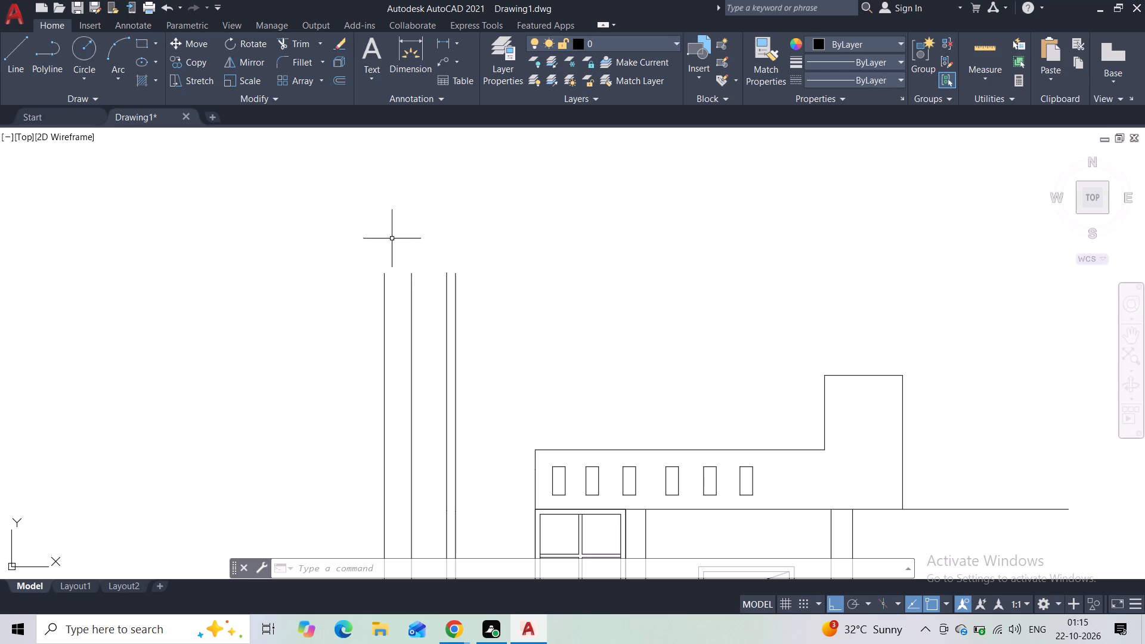
pyautogui.scroll(-3, 413, 259)
pyautogui.scroll(2, 421, 261)
pyautogui.press('Escape')
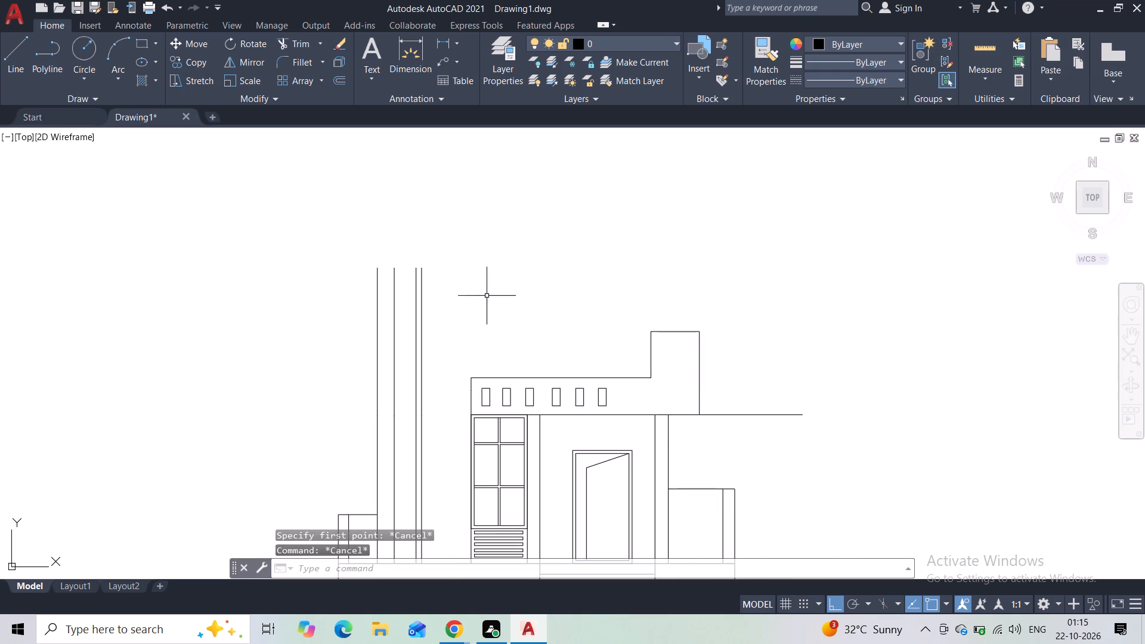
pyautogui.moveTo(455, 283); pyautogui.dragTo(432, 302, button='middle')
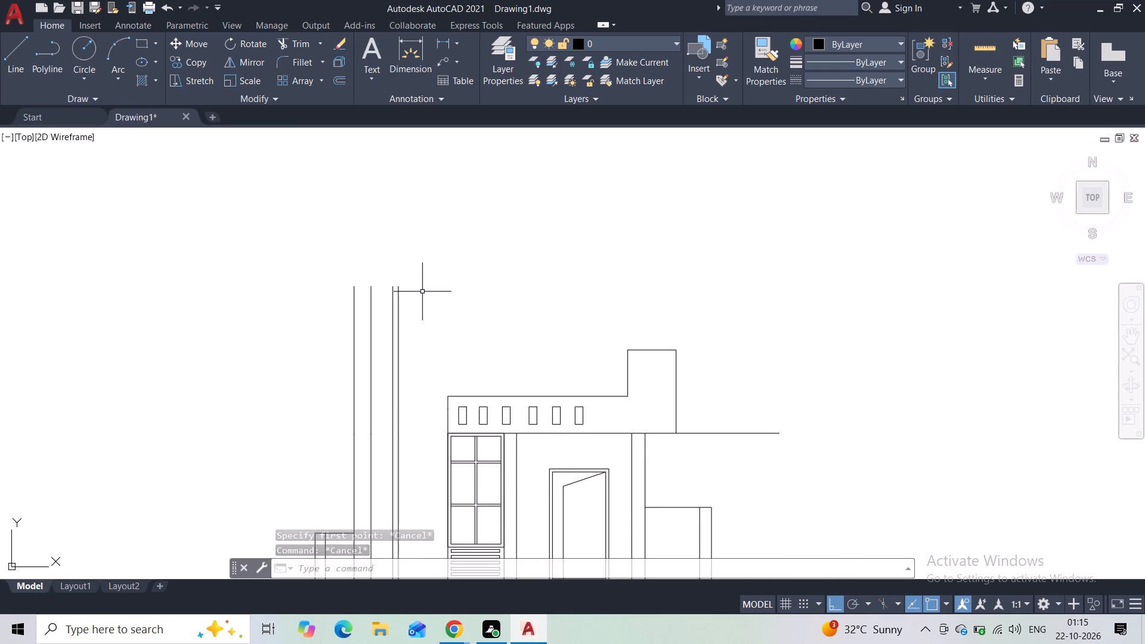
pyautogui.scroll(1, 422, 292)
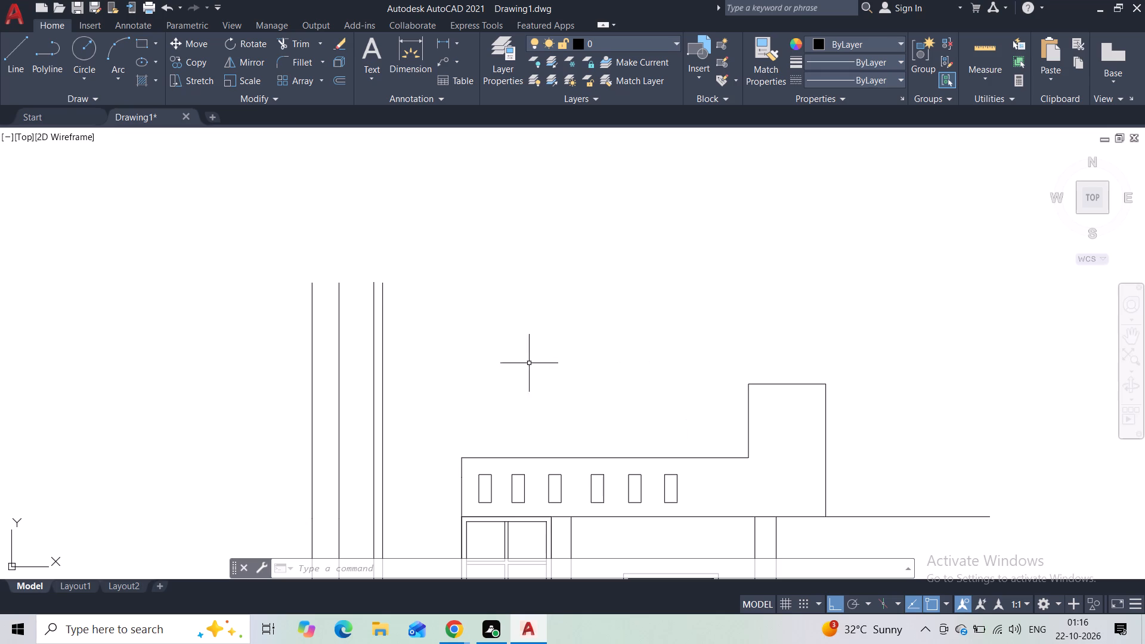
pyautogui.moveTo(478, 316); pyautogui.dragTo(465, 344, button='middle')
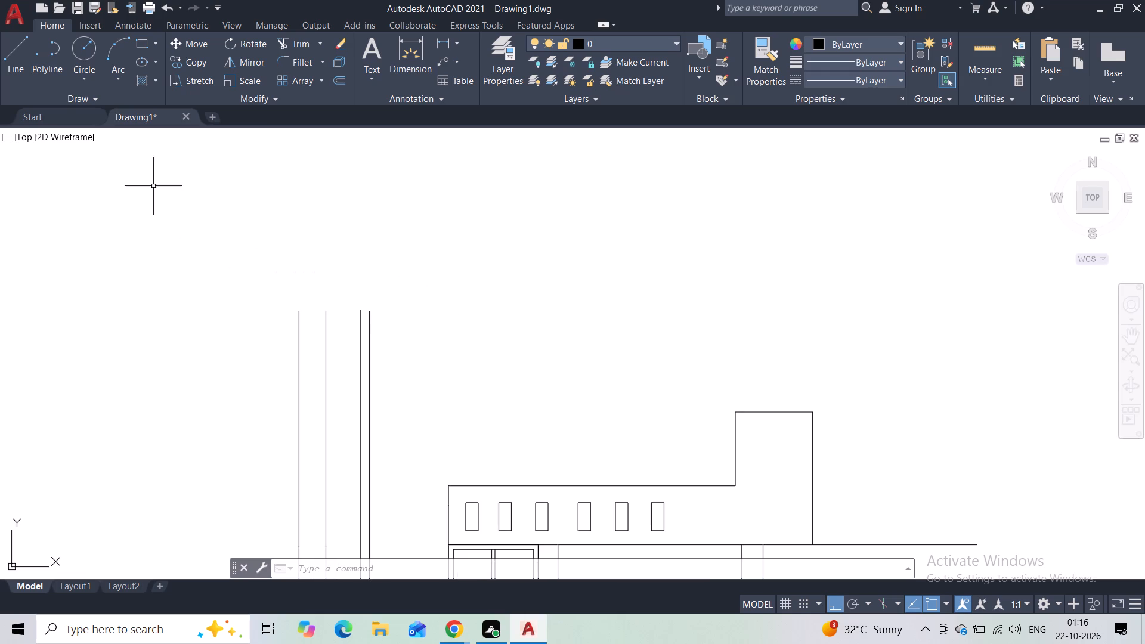
pyautogui.click(7, 58)
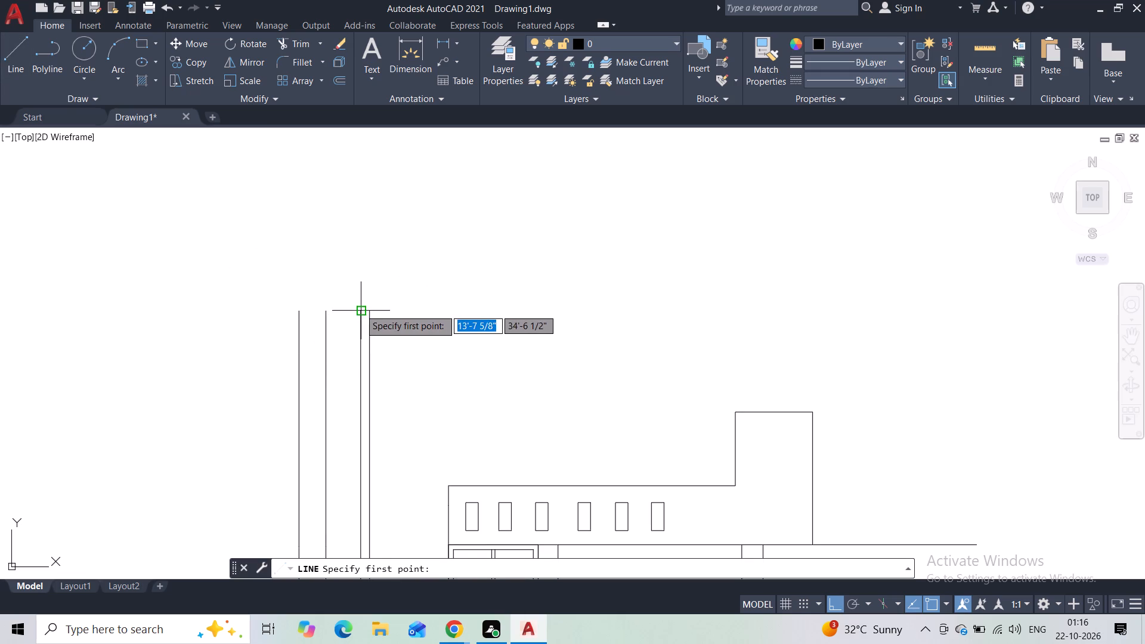
pyautogui.click(360, 309)
pyautogui.click(356, 289)
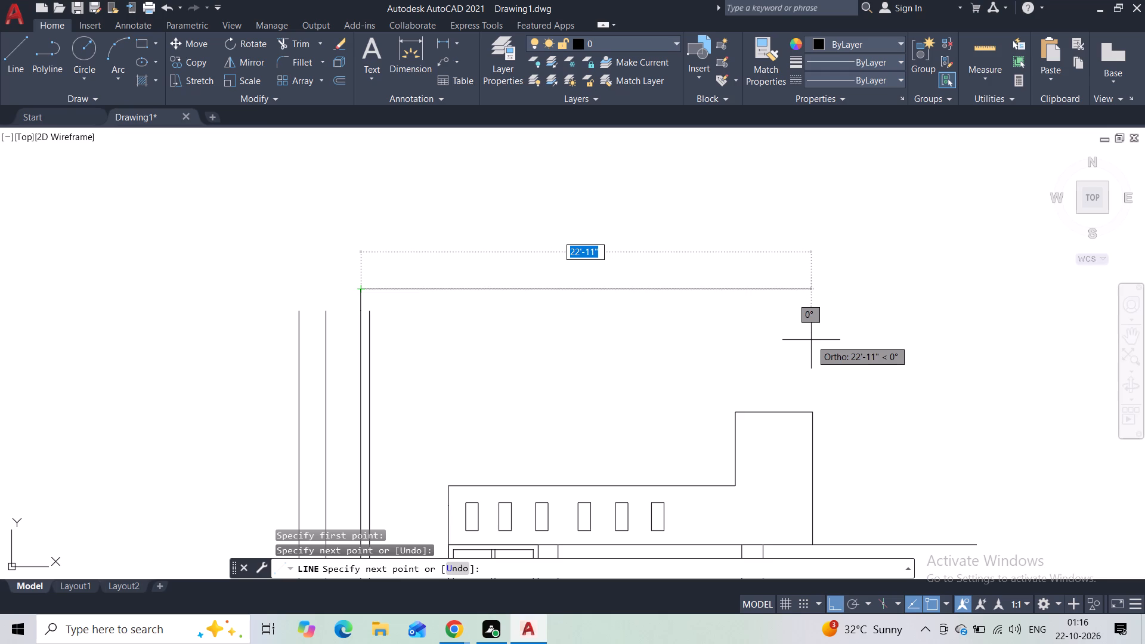
pyautogui.scroll(-1, 810, 332)
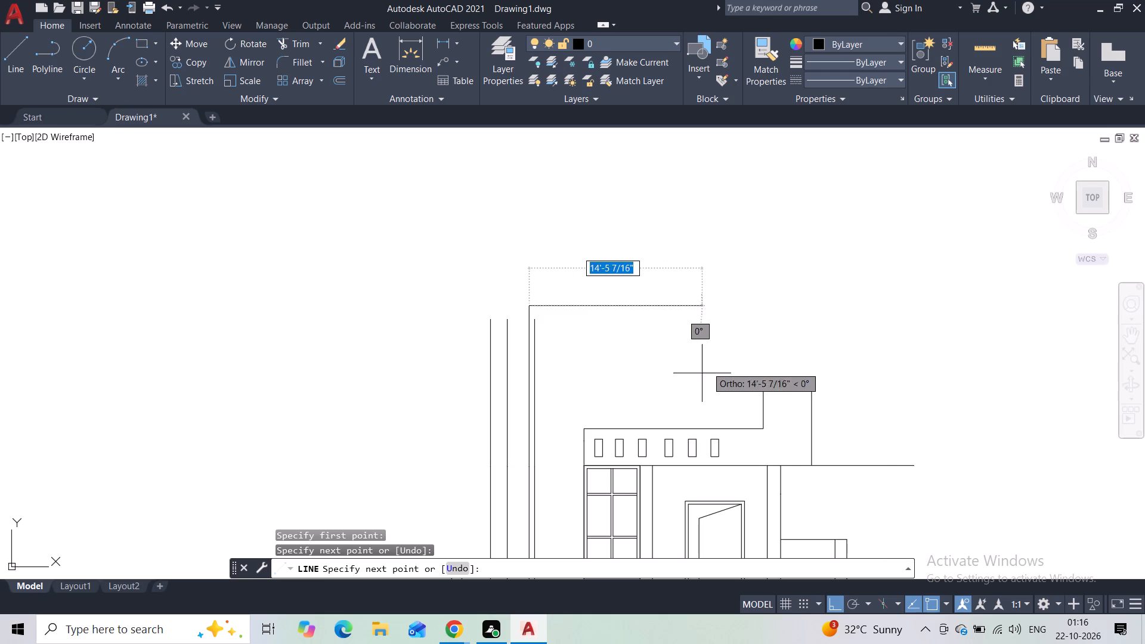
pyautogui.click(652, 309)
pyautogui.press('Escape')
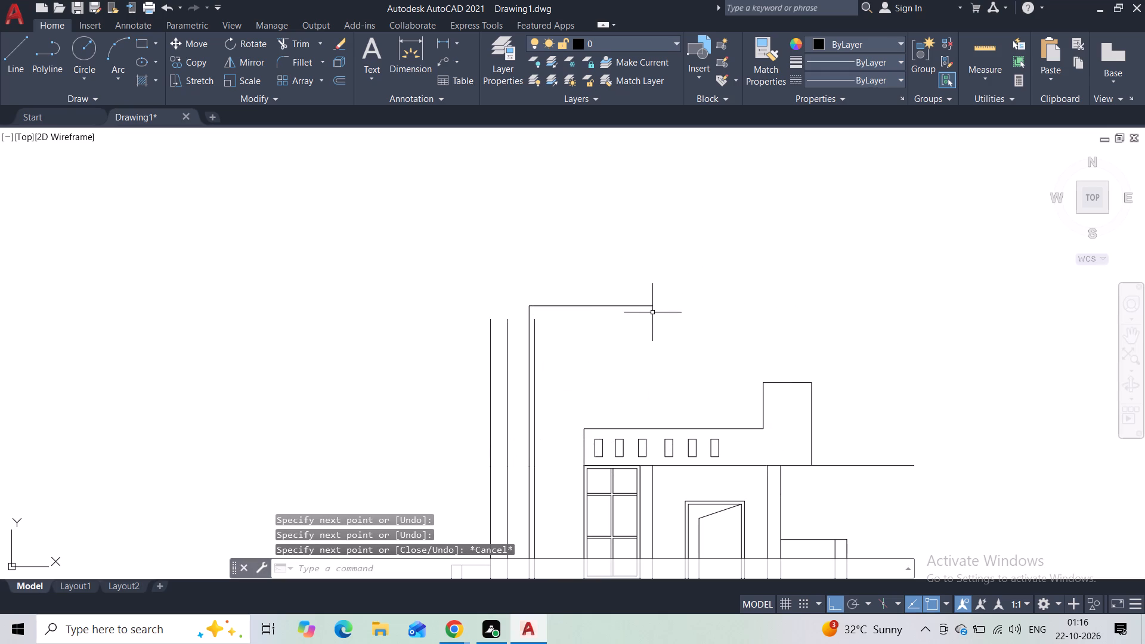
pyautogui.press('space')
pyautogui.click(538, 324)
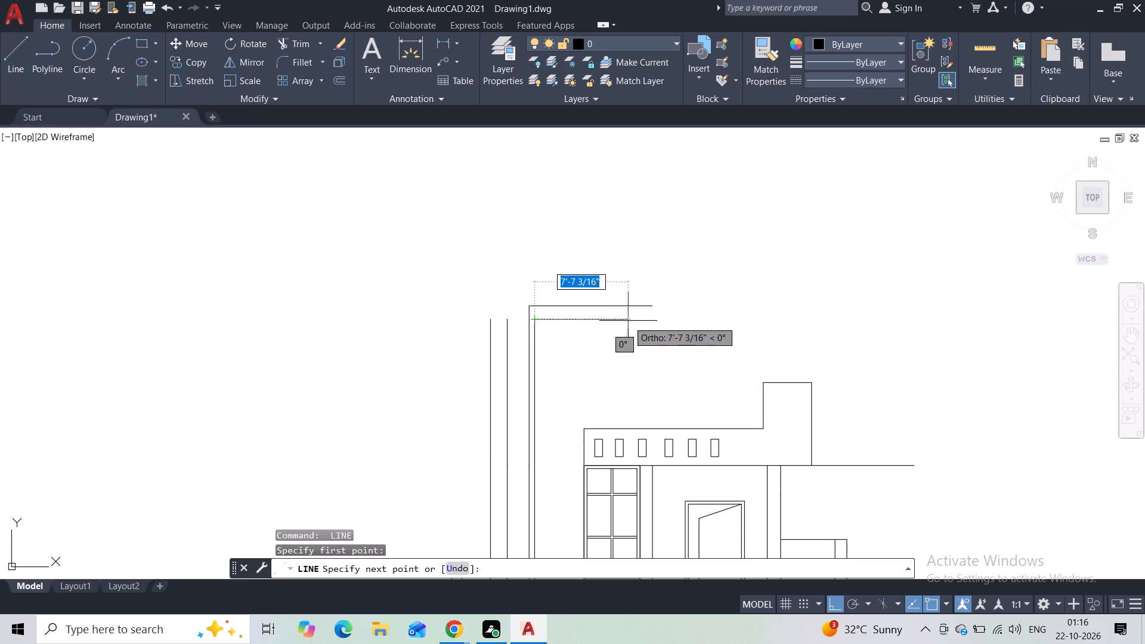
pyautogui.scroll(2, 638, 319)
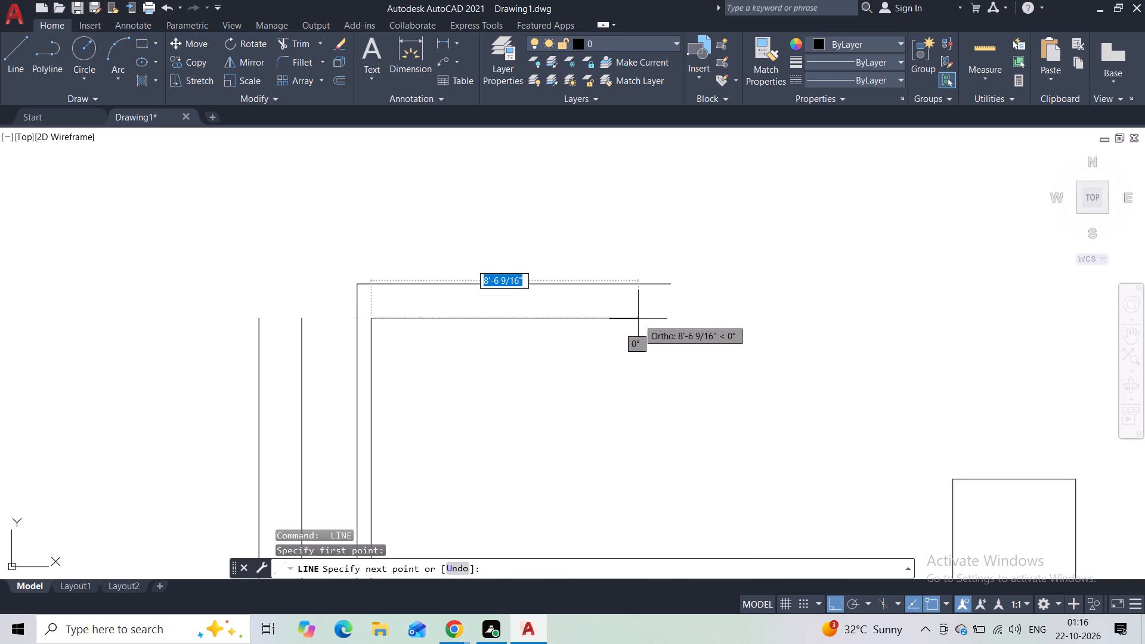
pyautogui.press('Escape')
# From the top of the right closely spaced tall line, draw about 6" up, about 9'-7" right, and up to the upper roof line's end.
pyautogui.click(25, 65)
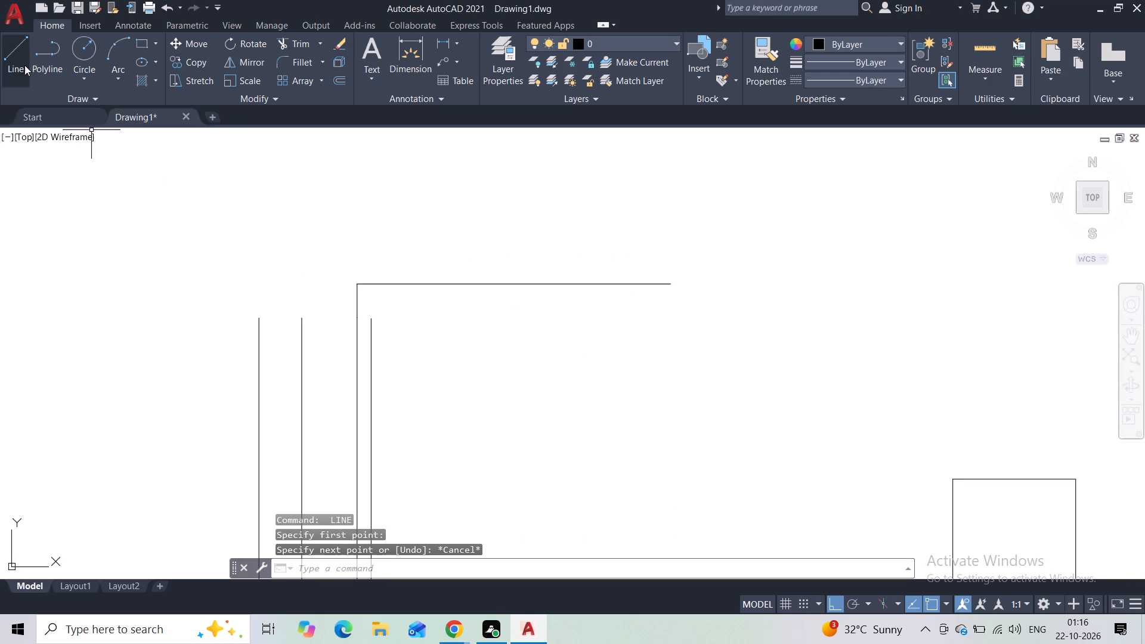
pyautogui.click(367, 321)
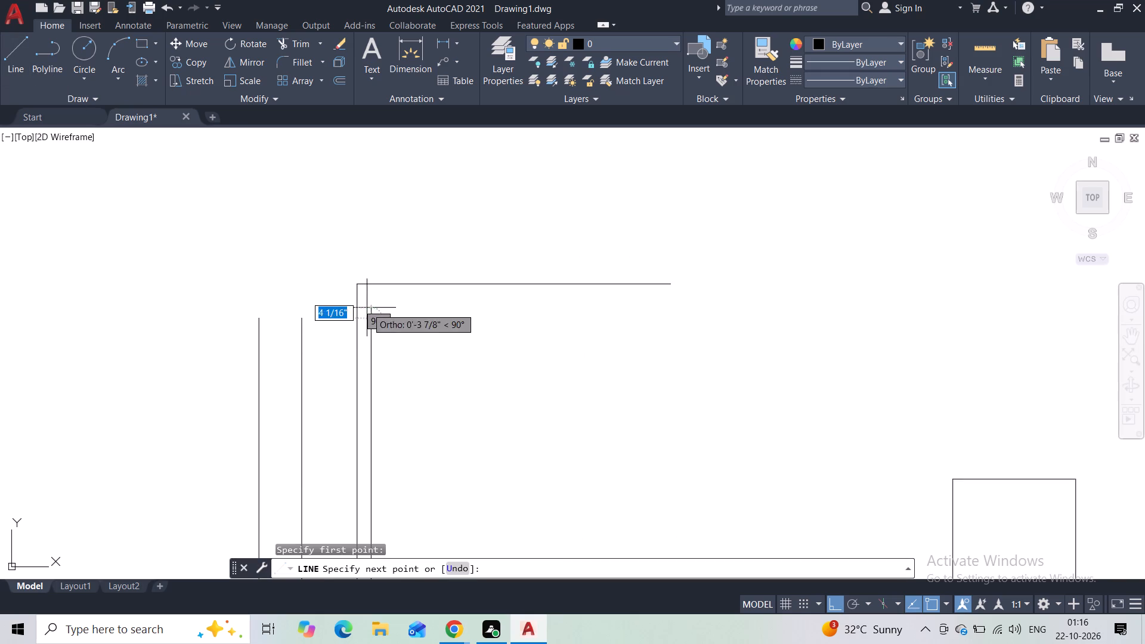
pyautogui.click(367, 302)
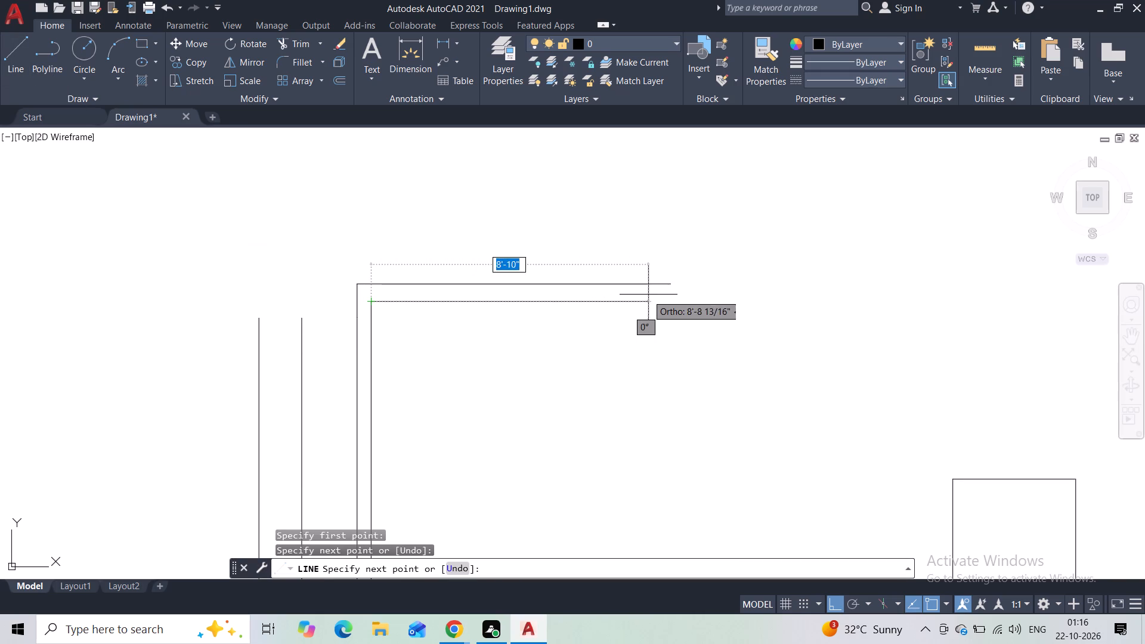
pyautogui.scroll(1, 654, 294)
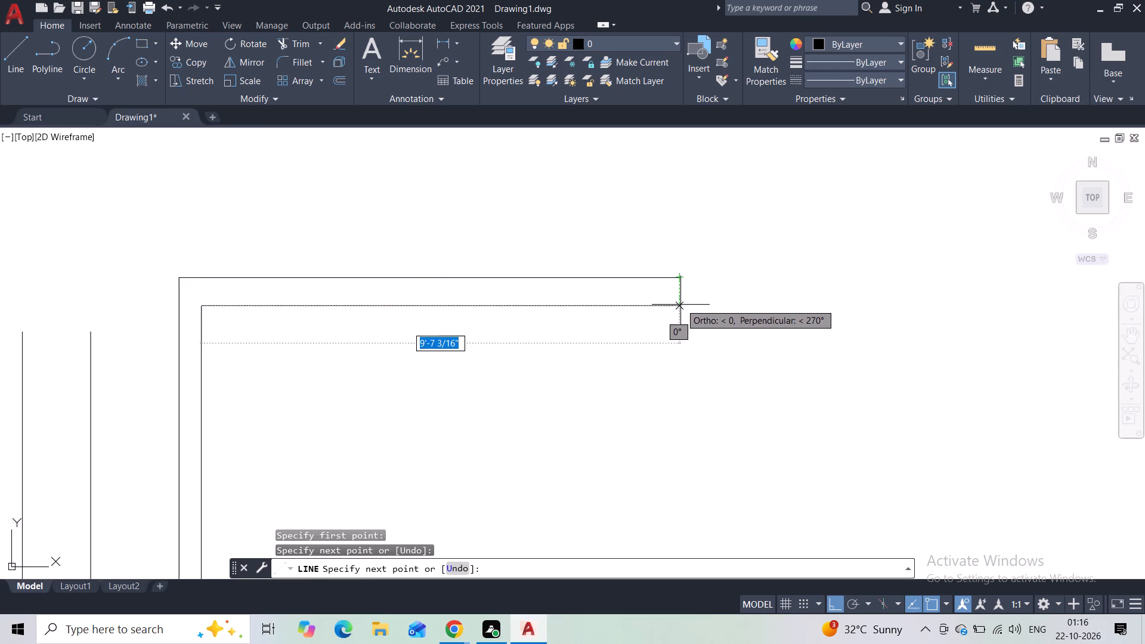
pyautogui.click(680, 305)
pyautogui.click(684, 285)
pyautogui.press('Escape')
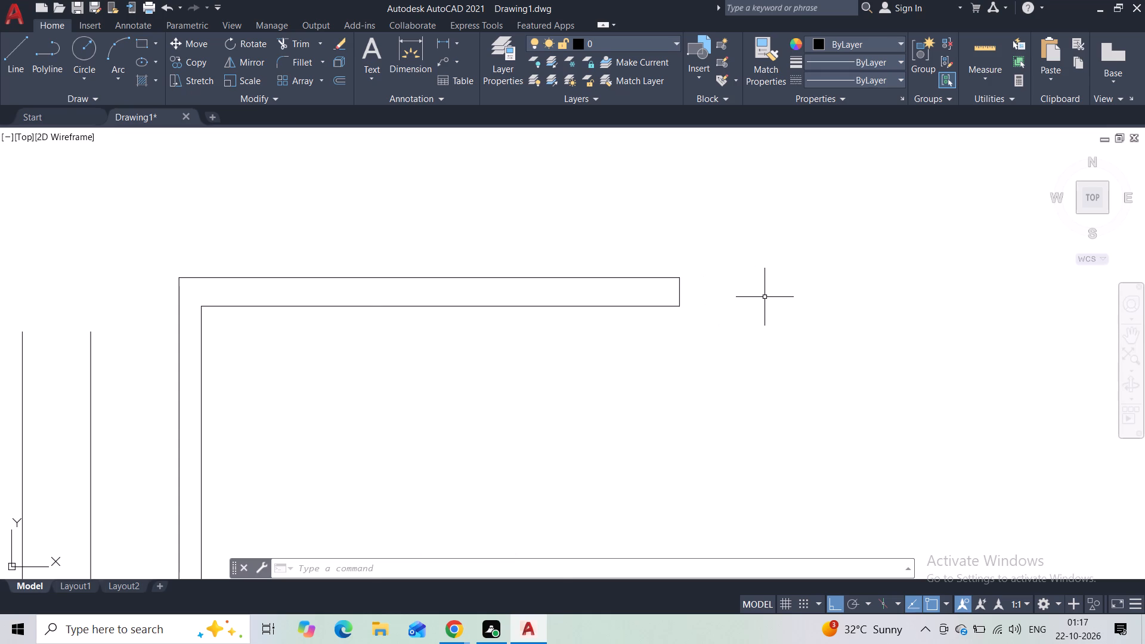
# Draw a vertical line from the lower right corner of the upper roof strip down to the roof band's top line.
pyautogui.scroll(-2, 657, 301)
pyautogui.moveTo(649, 342); pyautogui.dragTo(596, 252, button='middle')
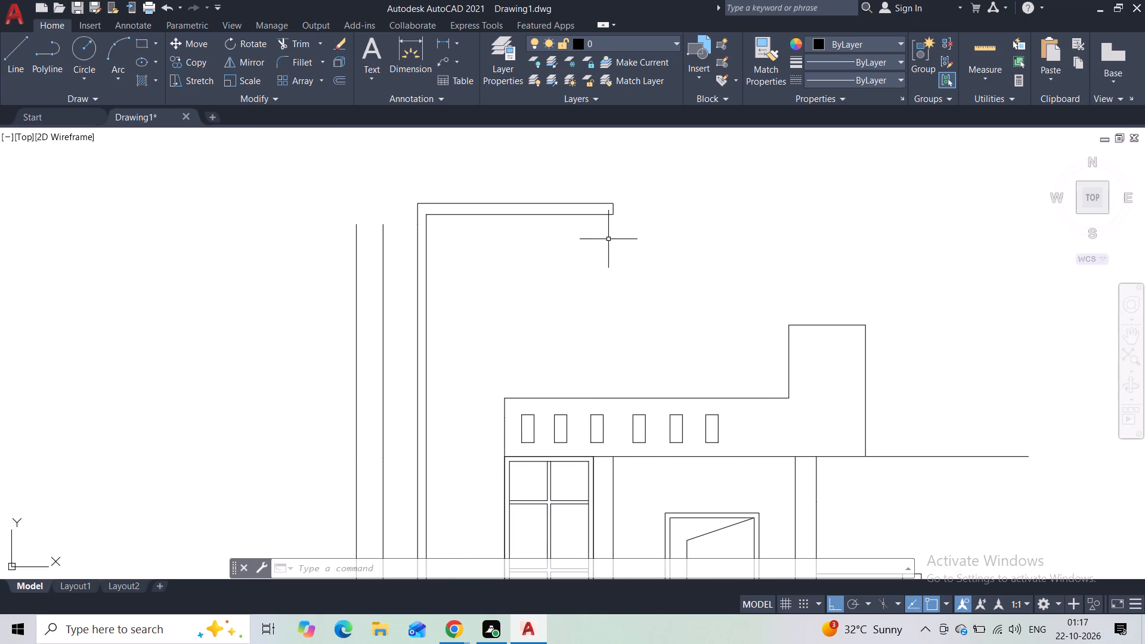
pyautogui.scroll(-1, 593, 255)
pyautogui.scroll(1, 590, 273)
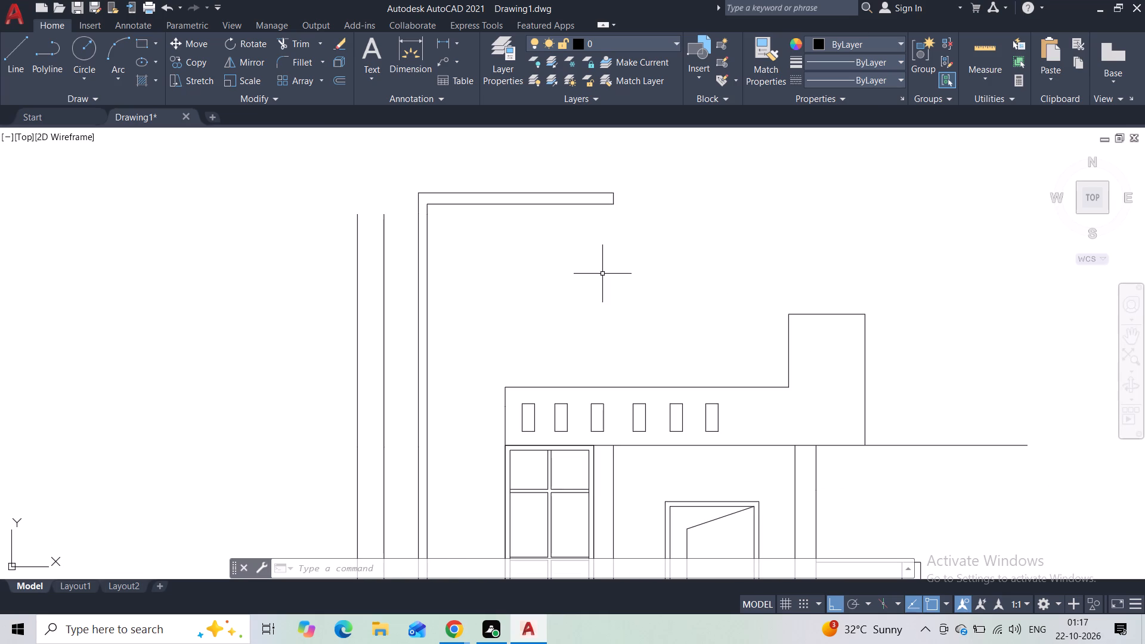
pyautogui.click(16, 64)
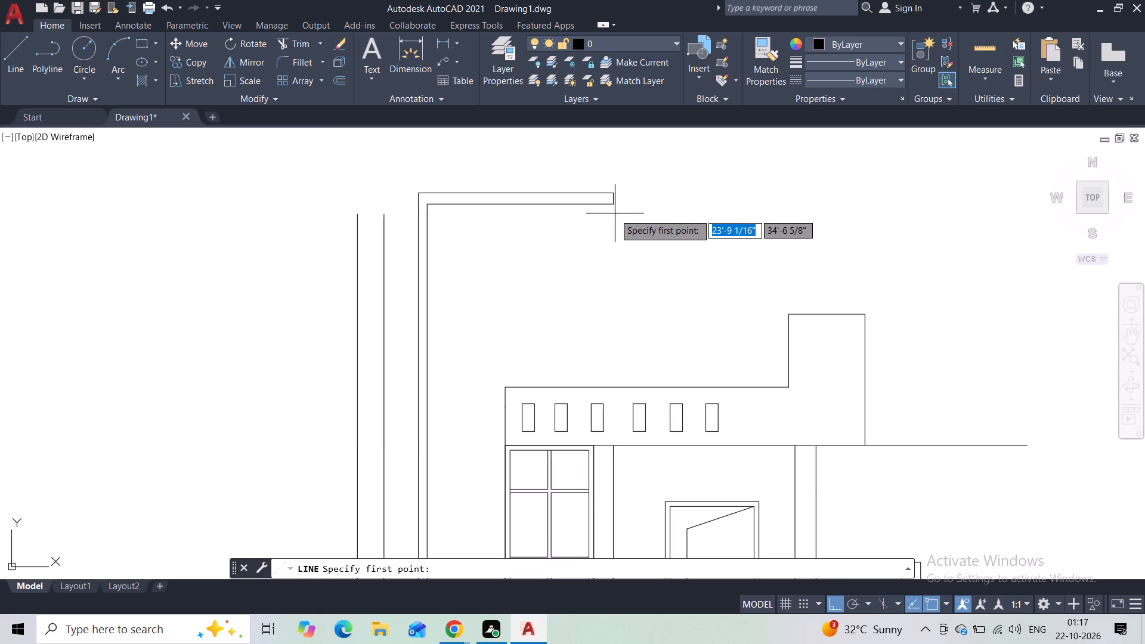
pyautogui.click(613, 206)
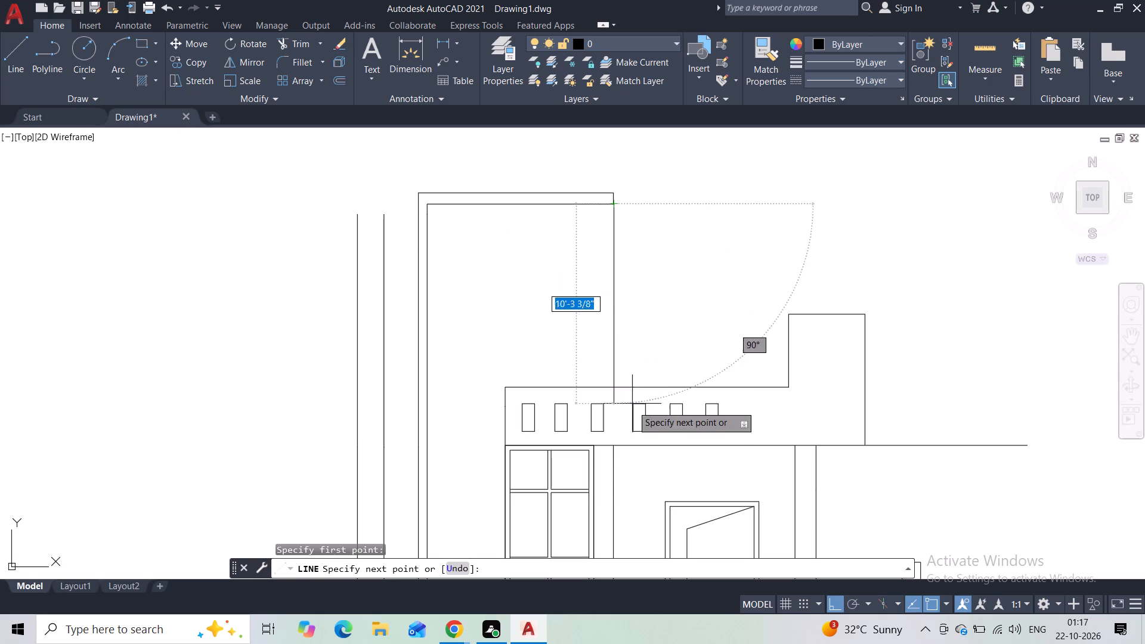
pyautogui.click(620, 388)
pyautogui.press('Escape')
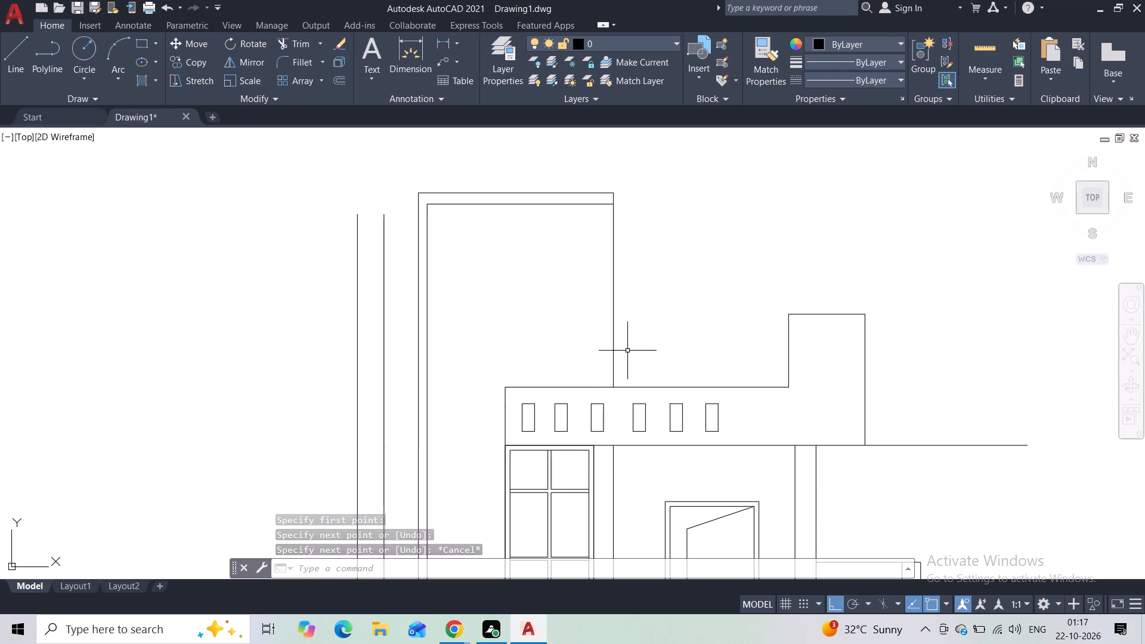
# Draw a second vertical line from the roof band's top, in line with the window's right edge, up to the upper roof strip's underside.
pyautogui.click(10, 67)
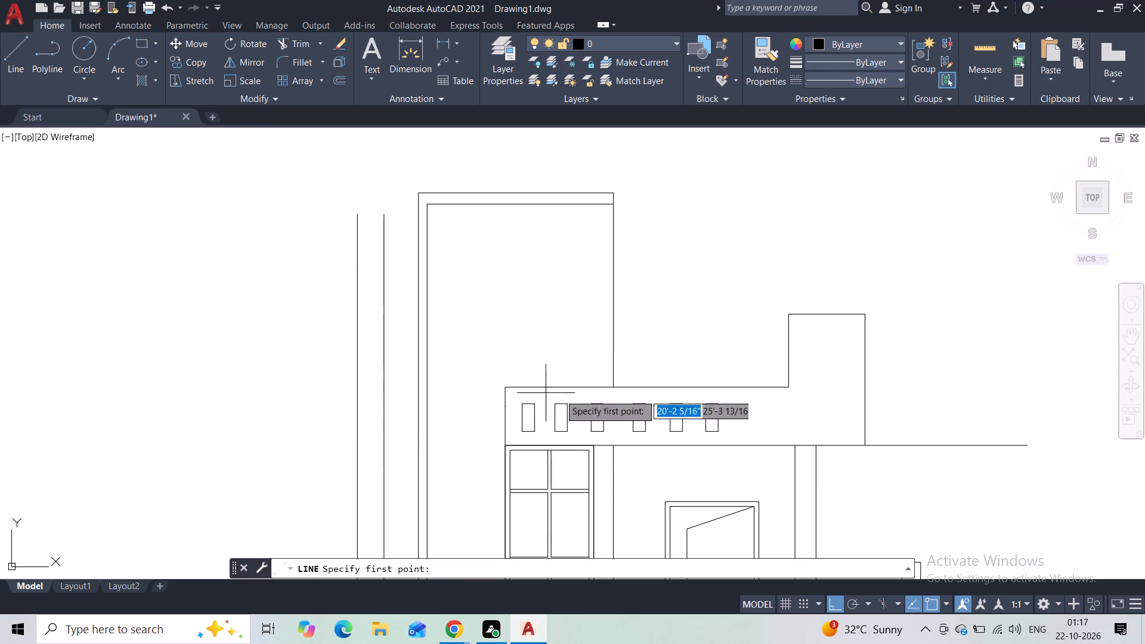
pyautogui.click(594, 389)
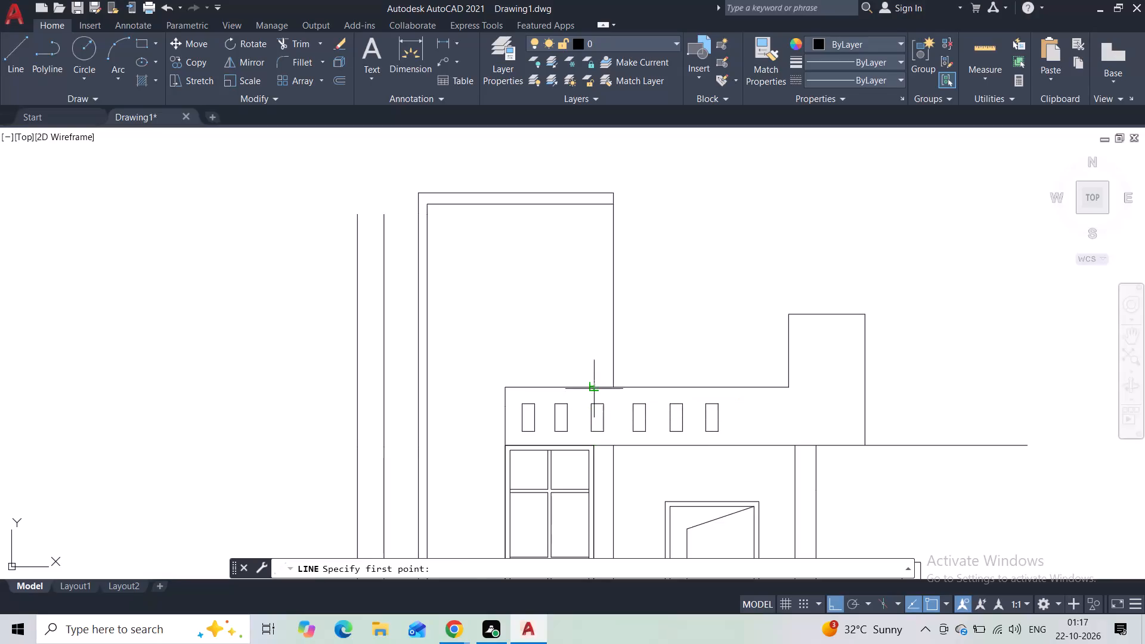
pyautogui.click(587, 200)
pyautogui.press('Escape')
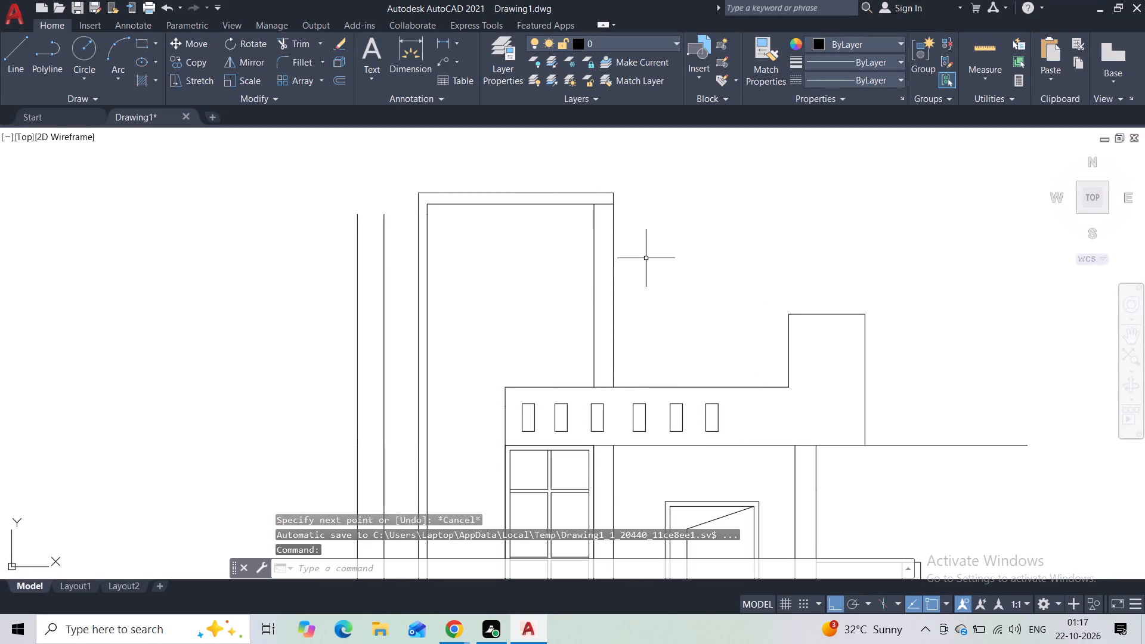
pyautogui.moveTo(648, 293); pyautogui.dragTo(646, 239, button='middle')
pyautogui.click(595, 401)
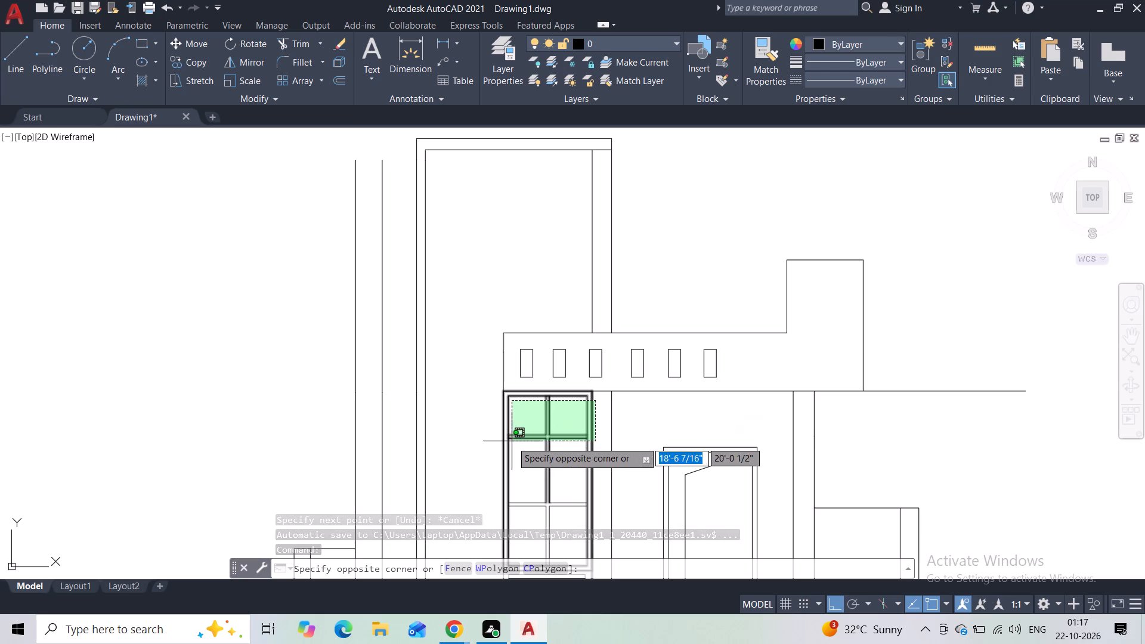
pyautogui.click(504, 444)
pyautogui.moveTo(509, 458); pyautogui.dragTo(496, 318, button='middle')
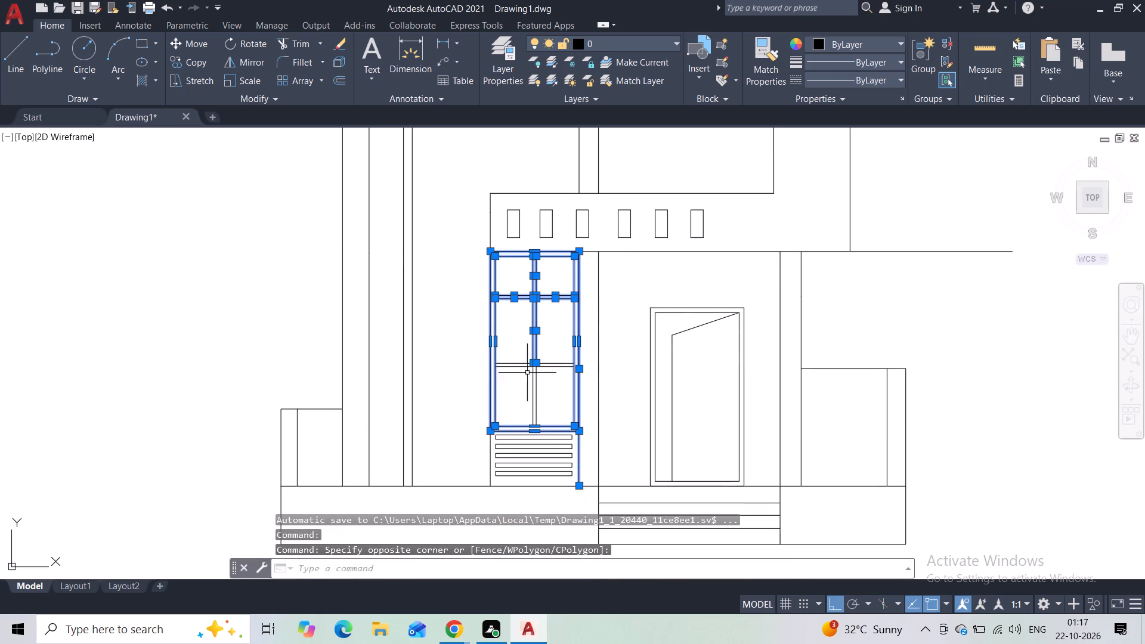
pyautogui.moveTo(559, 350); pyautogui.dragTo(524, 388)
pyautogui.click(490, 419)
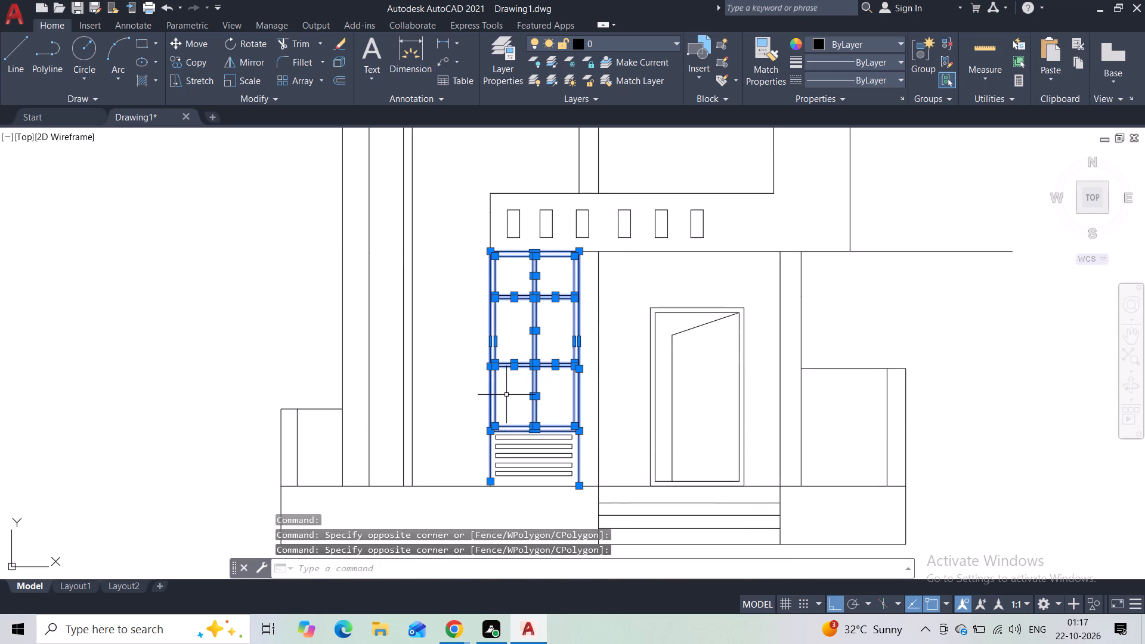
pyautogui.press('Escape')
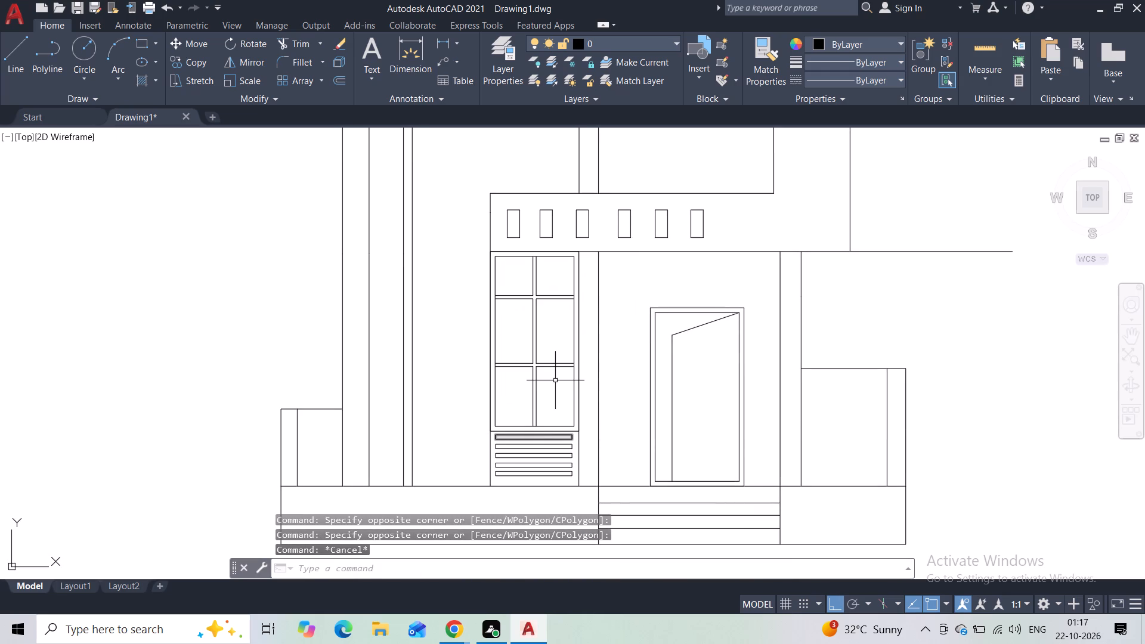
# Copy the whole window with its mullions and side lines straight up from its top right corner to just under the upper roof strip.
pyautogui.click(584, 325)
pyautogui.click(473, 363)
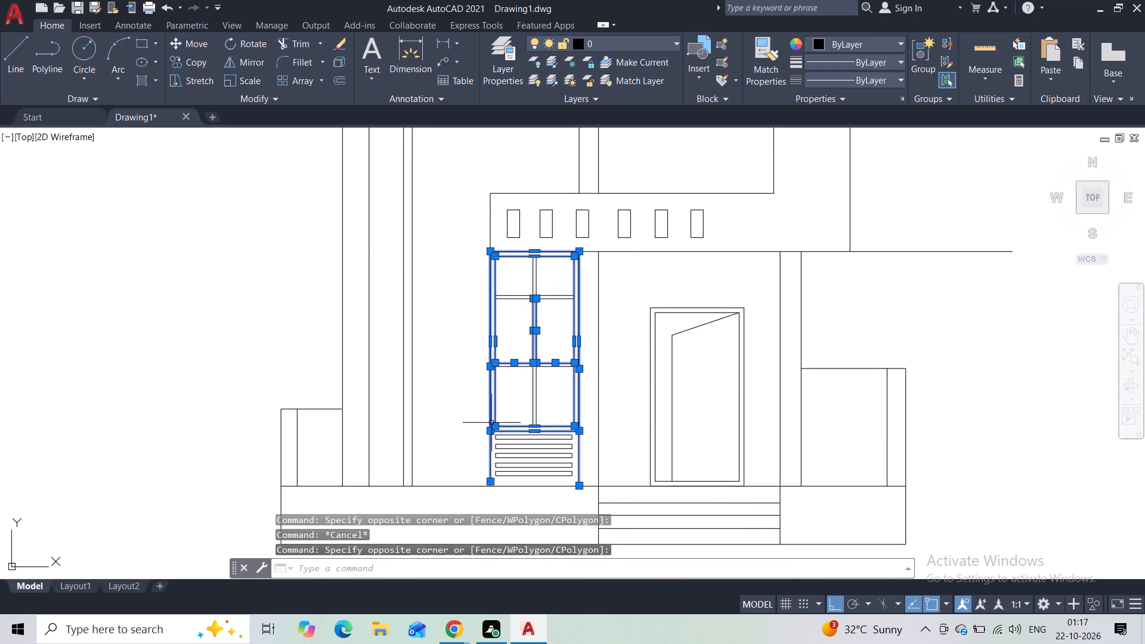
pyautogui.scroll(3, 491, 439)
pyautogui.scroll(-3, 490, 431)
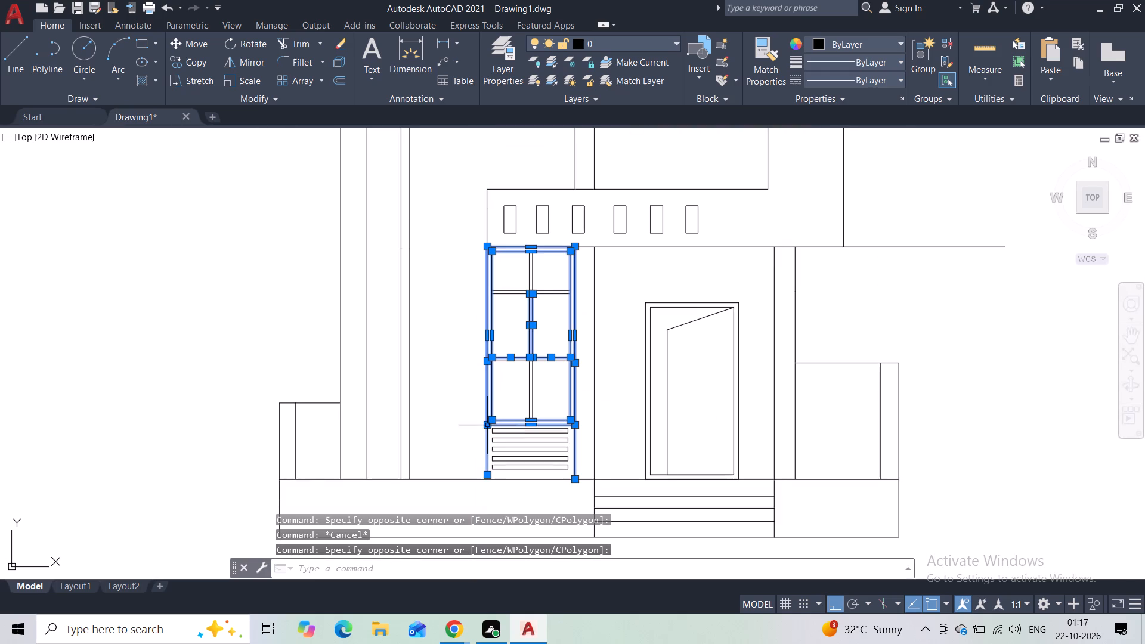
pyautogui.click(541, 374)
pyautogui.click(507, 394)
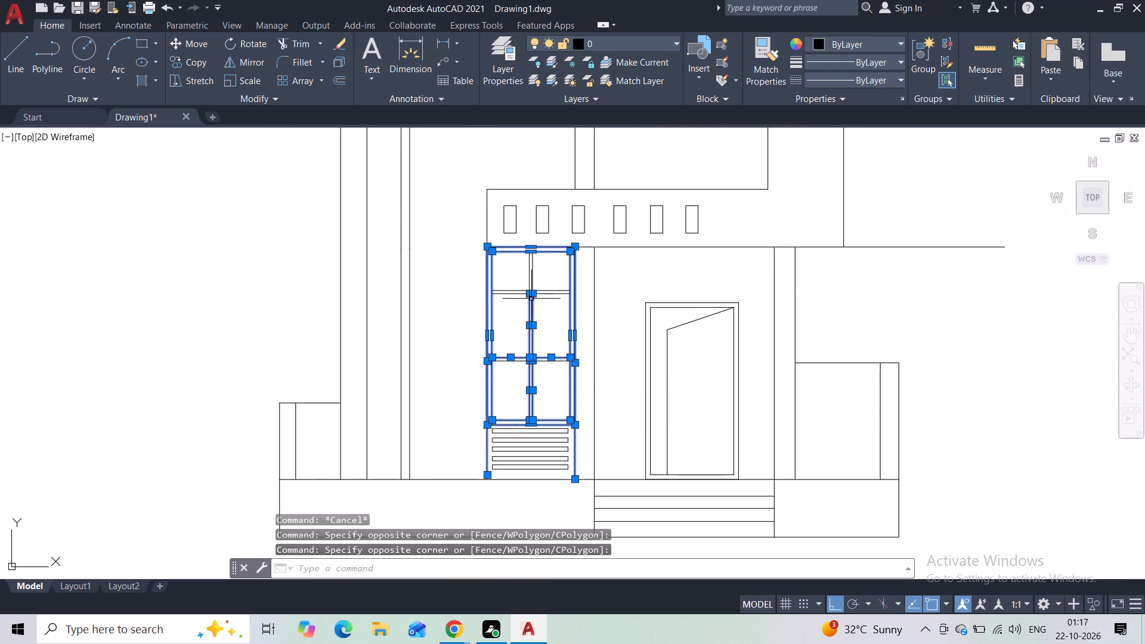
pyautogui.click(541, 272)
pyautogui.click(484, 329)
pyautogui.moveTo(501, 273); pyautogui.dragTo(462, 371, button='middle')
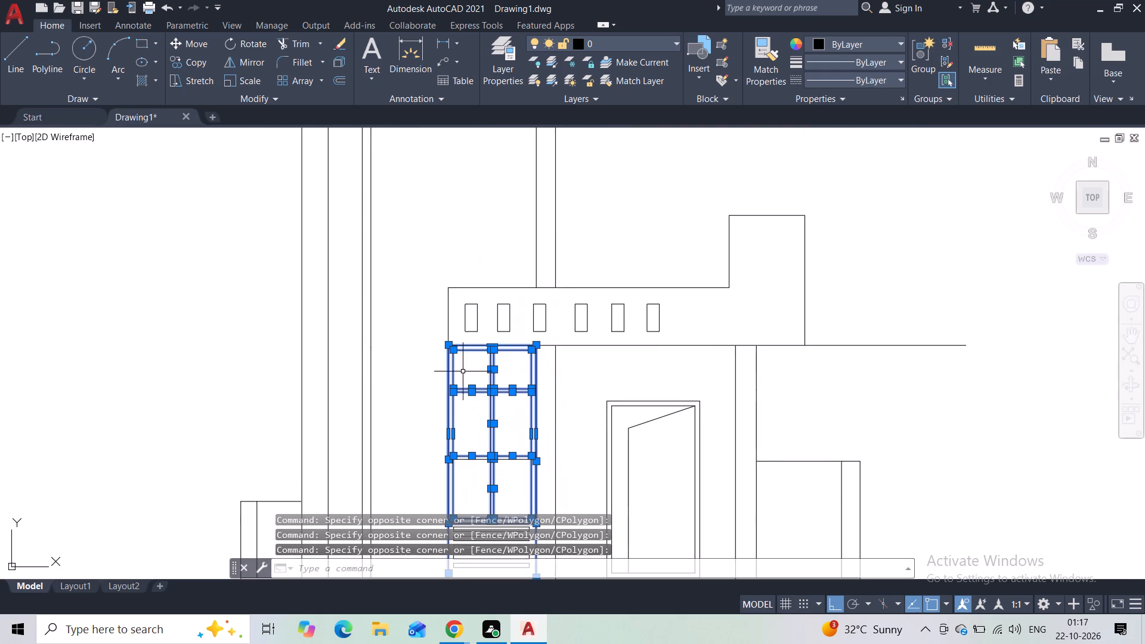
pyautogui.click(177, 59)
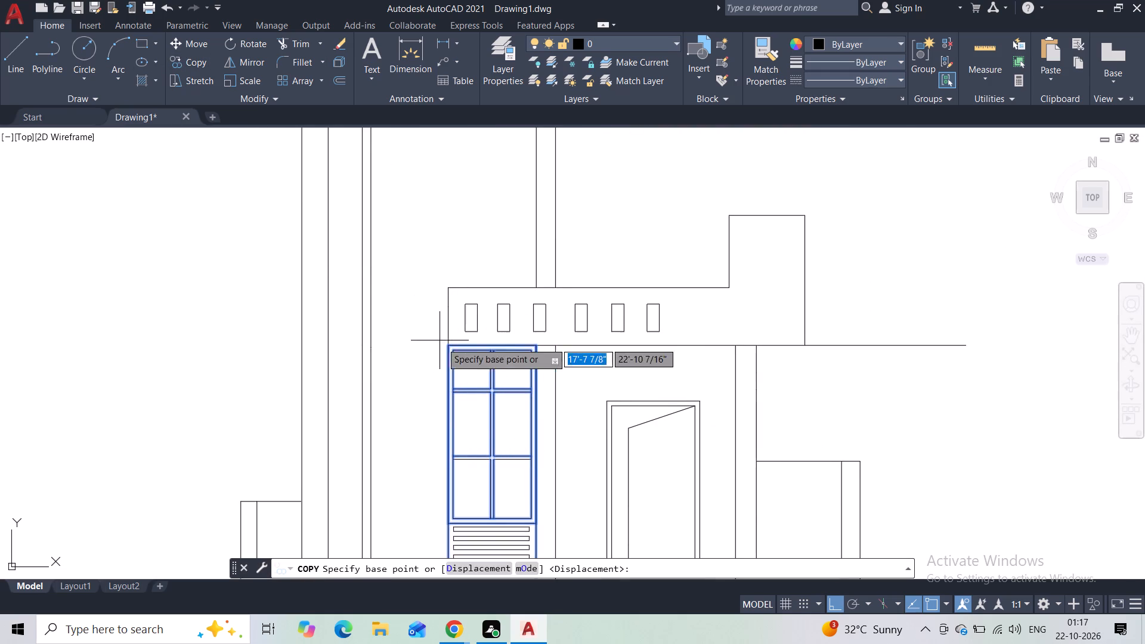
pyautogui.click(537, 346)
pyautogui.moveTo(490, 215); pyautogui.dragTo(490, 223, button='middle')
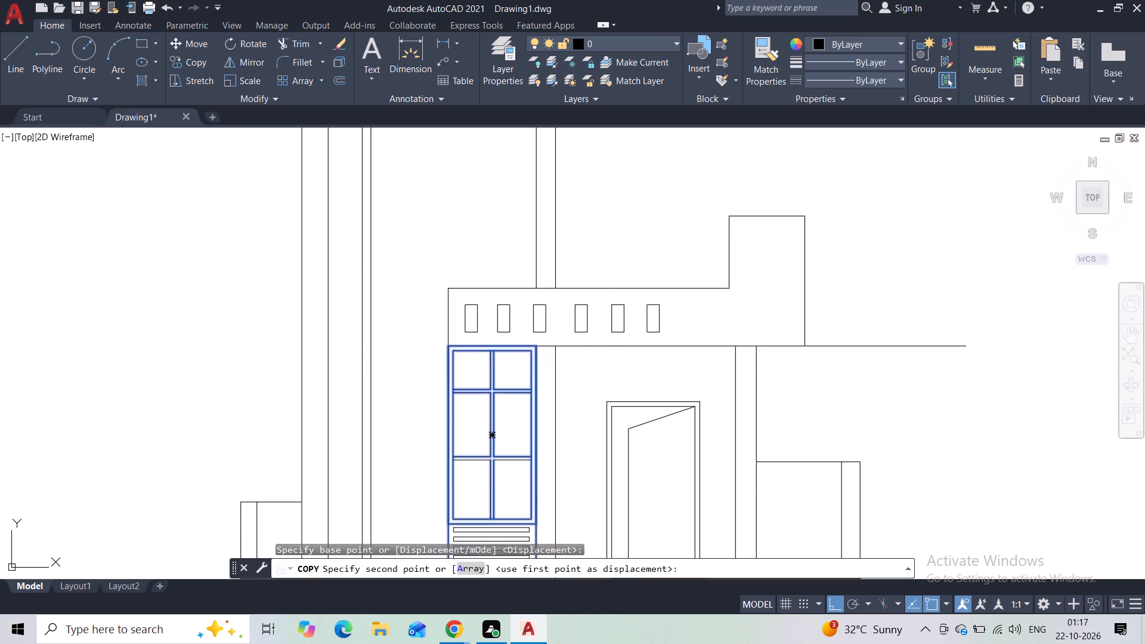
pyautogui.moveTo(490, 223); pyautogui.dragTo(460, 528, button='middle')
pyautogui.click(505, 417)
pyautogui.moveTo(470, 444); pyautogui.dragTo(465, 431, button='middle')
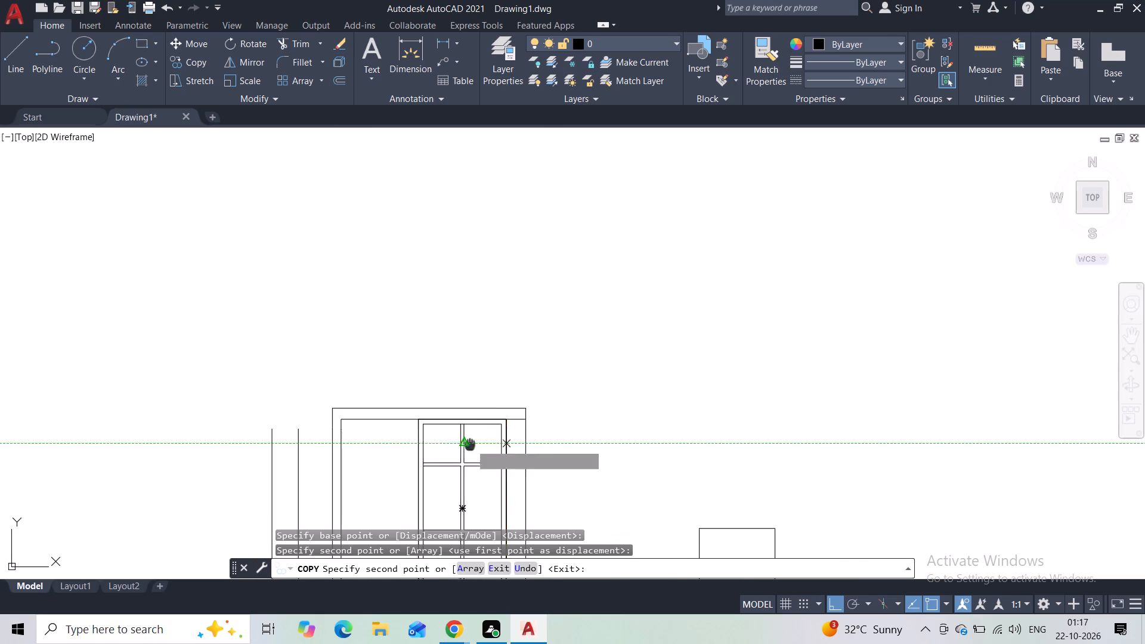
pyautogui.moveTo(465, 431); pyautogui.dragTo(469, 212, button='middle')
pyautogui.press('Escape')
# Trim the copied window's side lines that run down into the roof band, including the piece through the third small opening.
pyautogui.scroll(2, 493, 371)
pyautogui.moveTo(529, 376); pyautogui.dragTo(513, 382)
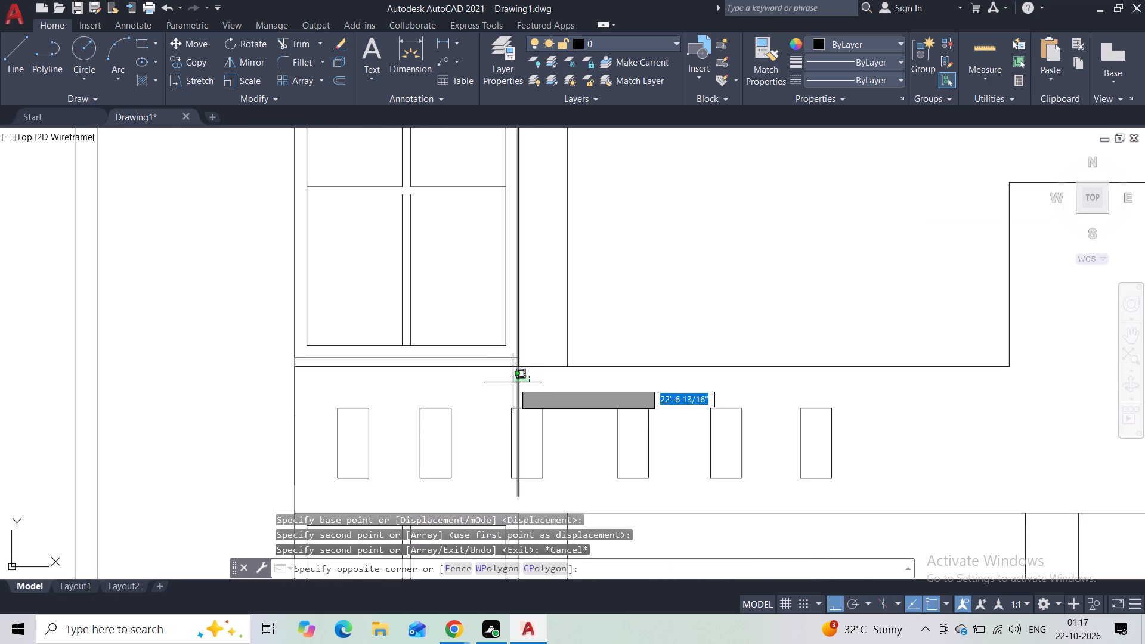
pyautogui.click(512, 383)
pyautogui.press('Escape')
pyautogui.click(305, 47)
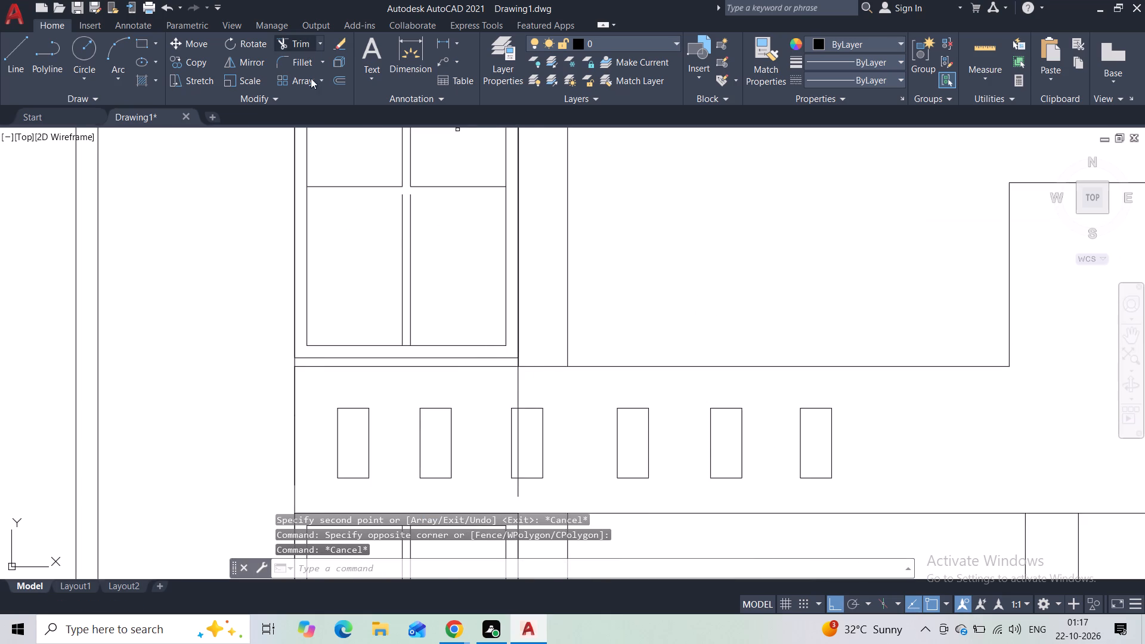
pyautogui.moveTo(542, 392); pyautogui.dragTo(478, 392)
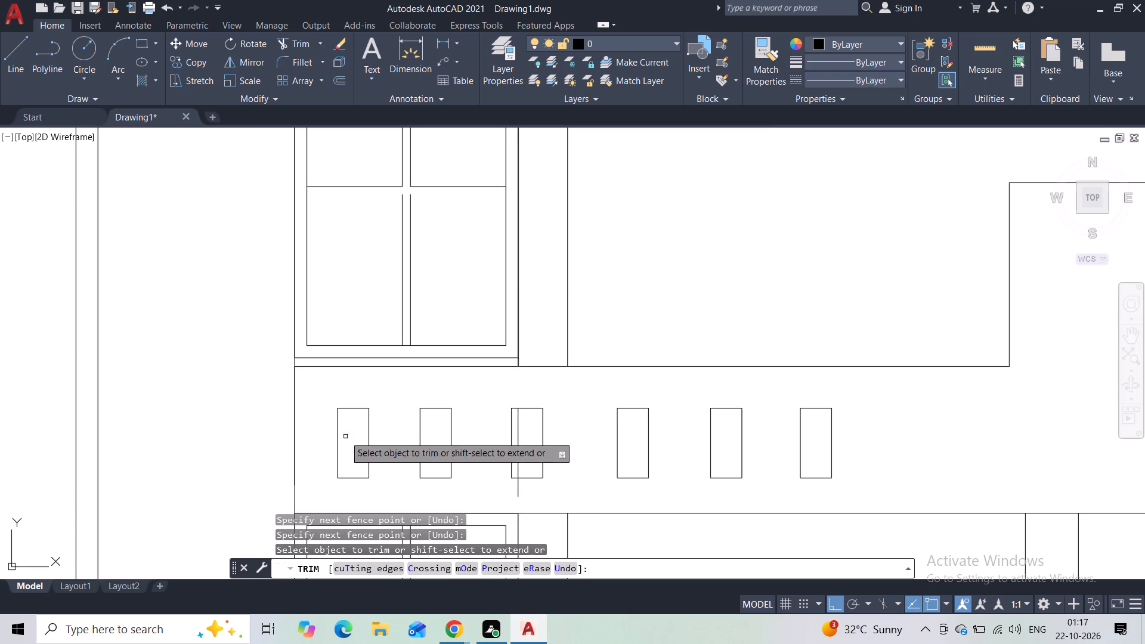
pyautogui.moveTo(311, 394); pyautogui.dragTo(258, 396)
pyautogui.scroll(-3, 349, 395)
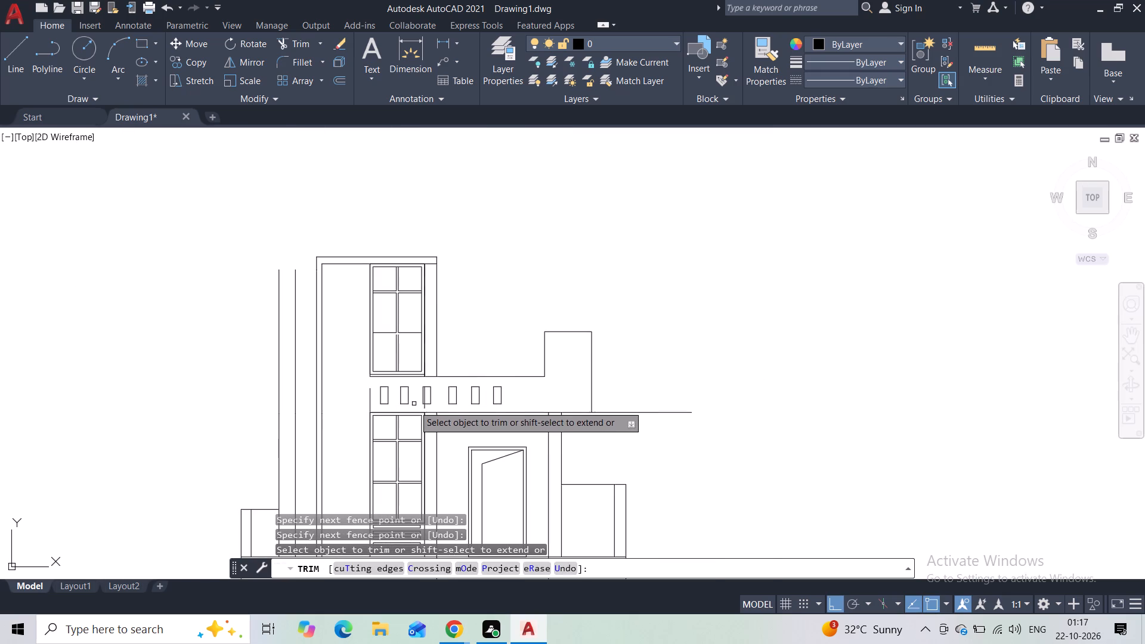
pyautogui.scroll(3, 395, 415)
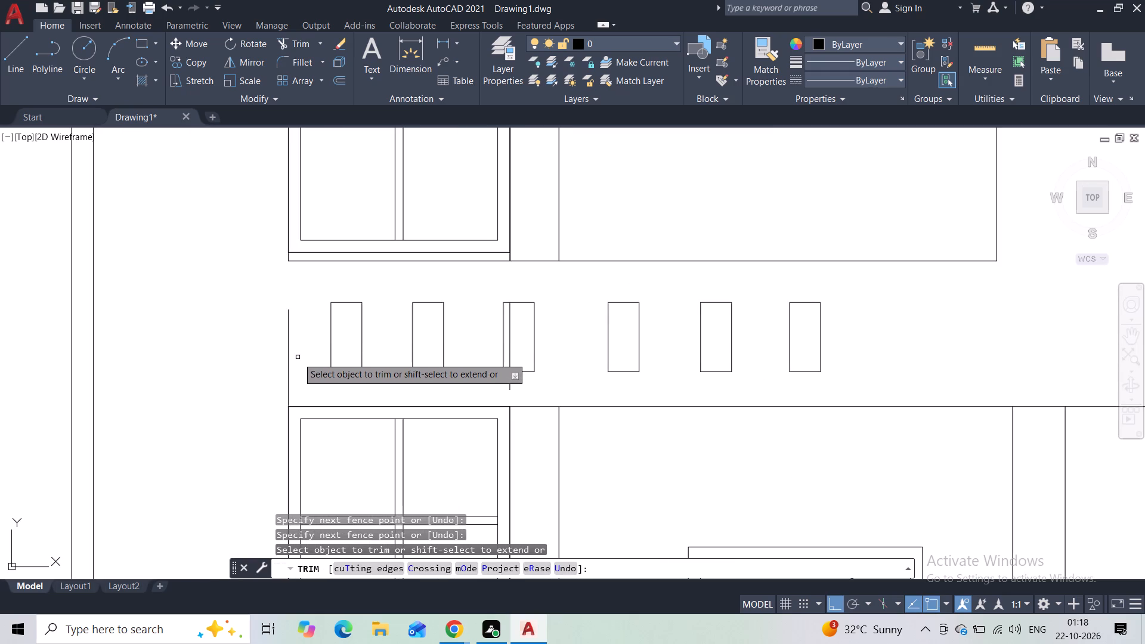
pyautogui.click(508, 343)
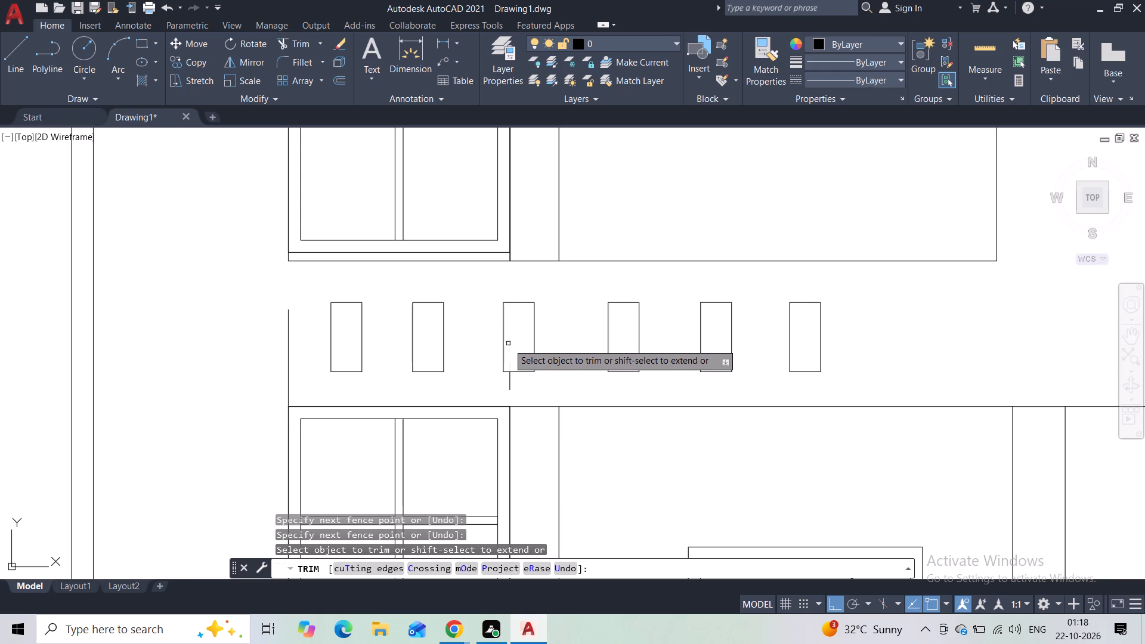
pyautogui.click(512, 380)
pyautogui.press('Escape')
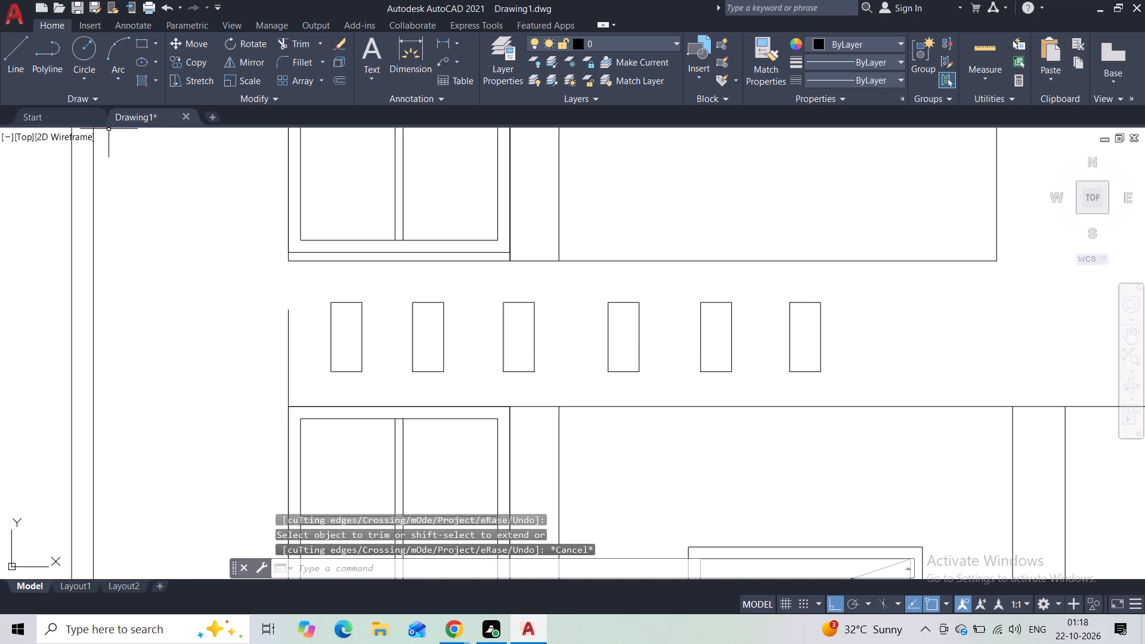
# Draw a line closing the gap in the roof band's left edge, from its top left corner down to the remaining edge line.
pyautogui.click(12, 60)
pyautogui.click(286, 267)
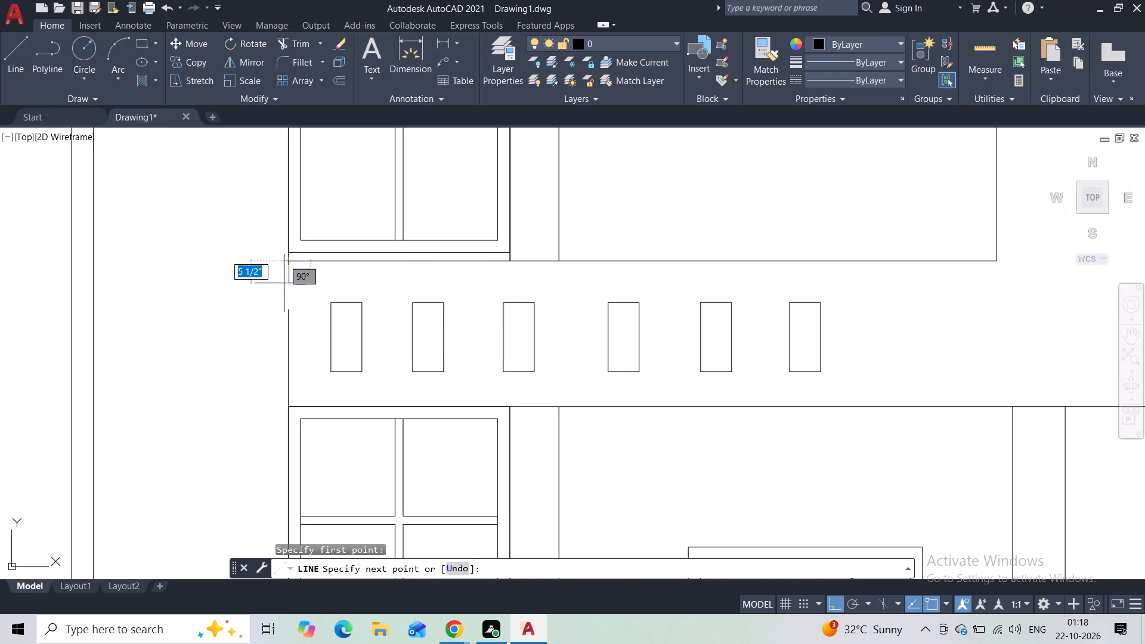
pyautogui.click(280, 309)
pyautogui.press('Escape')
pyautogui.scroll(2, 393, 263)
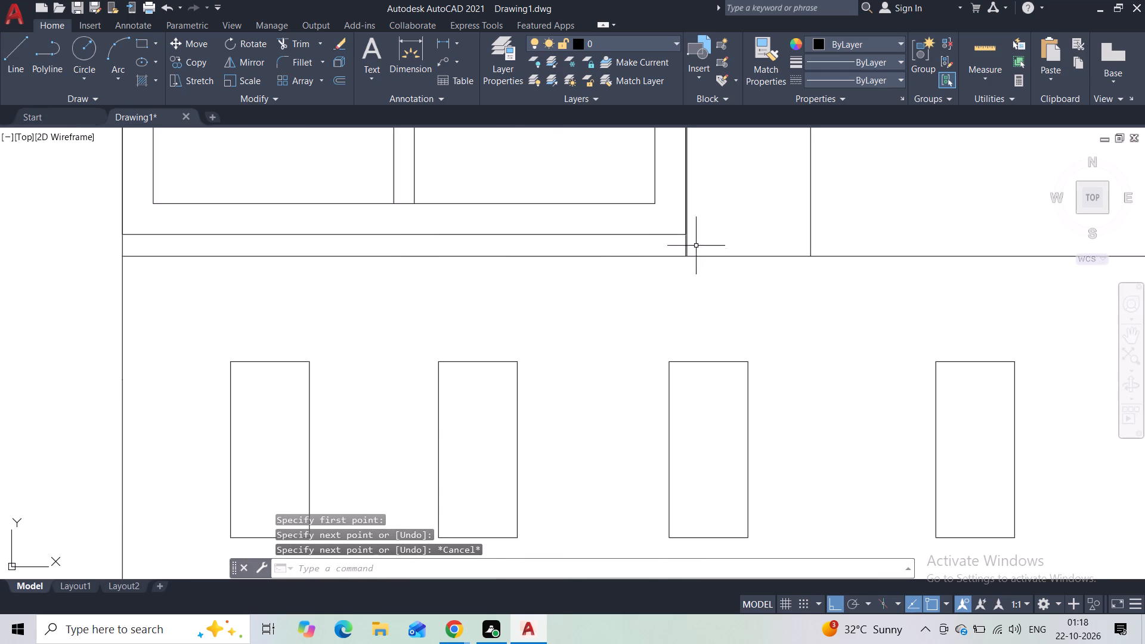
# Trim the end of the copied window's right side line that projects below its bottom frame line.
pyautogui.scroll(3, 688, 237)
pyautogui.scroll(-6, 677, 250)
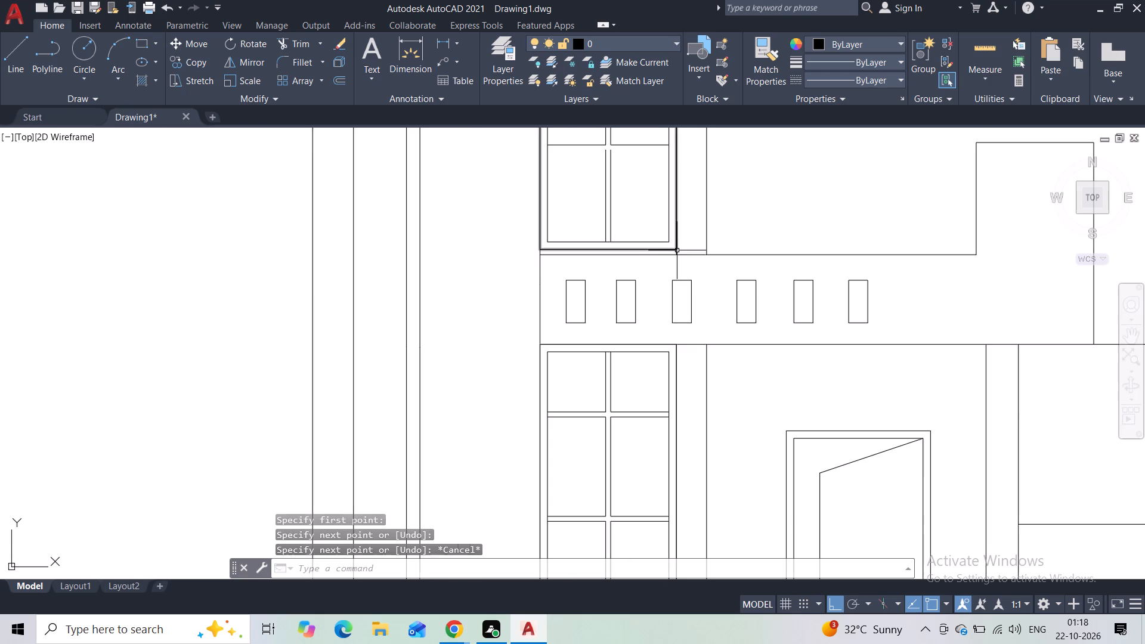
pyautogui.moveTo(685, 228); pyautogui.dragTo(638, 457, button='middle')
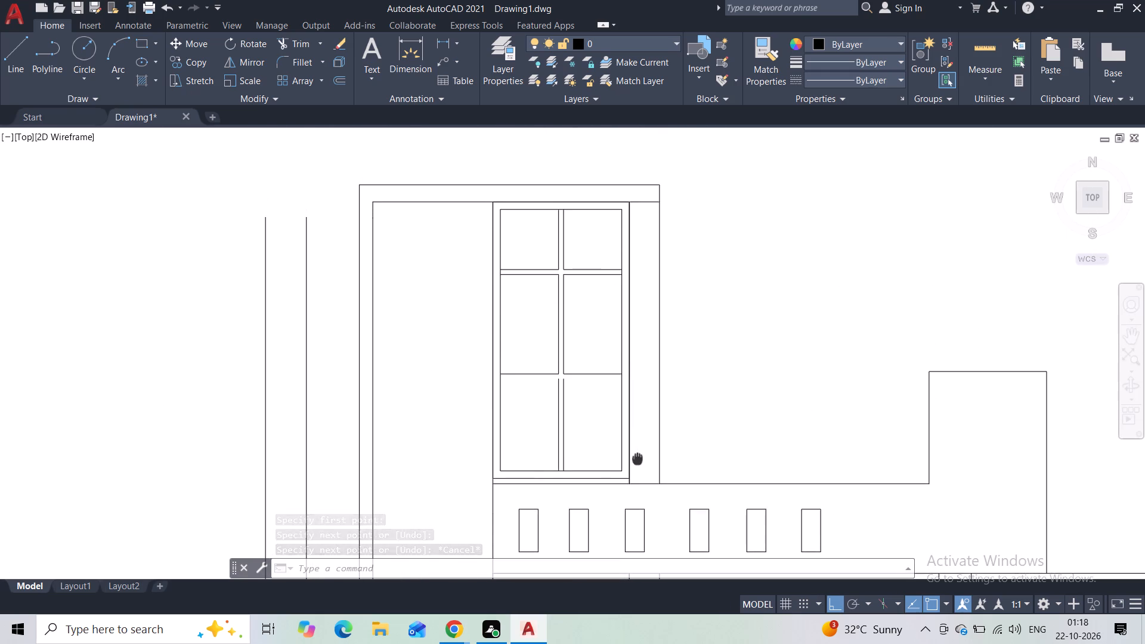
pyautogui.moveTo(638, 457); pyautogui.dragTo(602, 381, button='middle')
pyautogui.scroll(4, 598, 376)
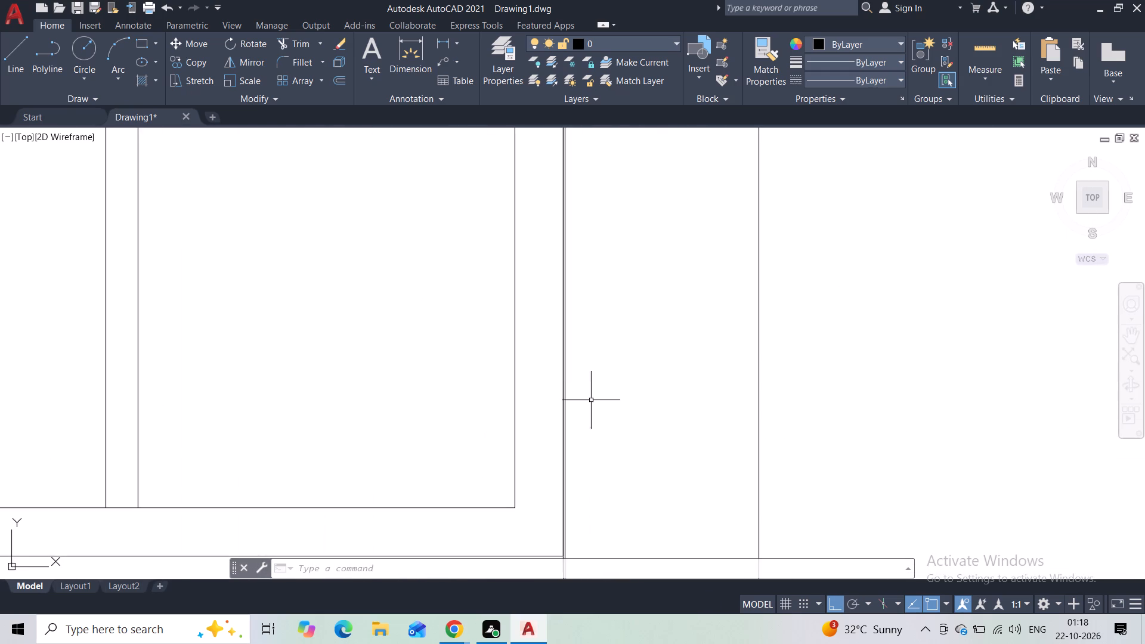
pyautogui.moveTo(599, 444); pyautogui.dragTo(587, 240, button='middle')
pyautogui.scroll(3, 559, 336)
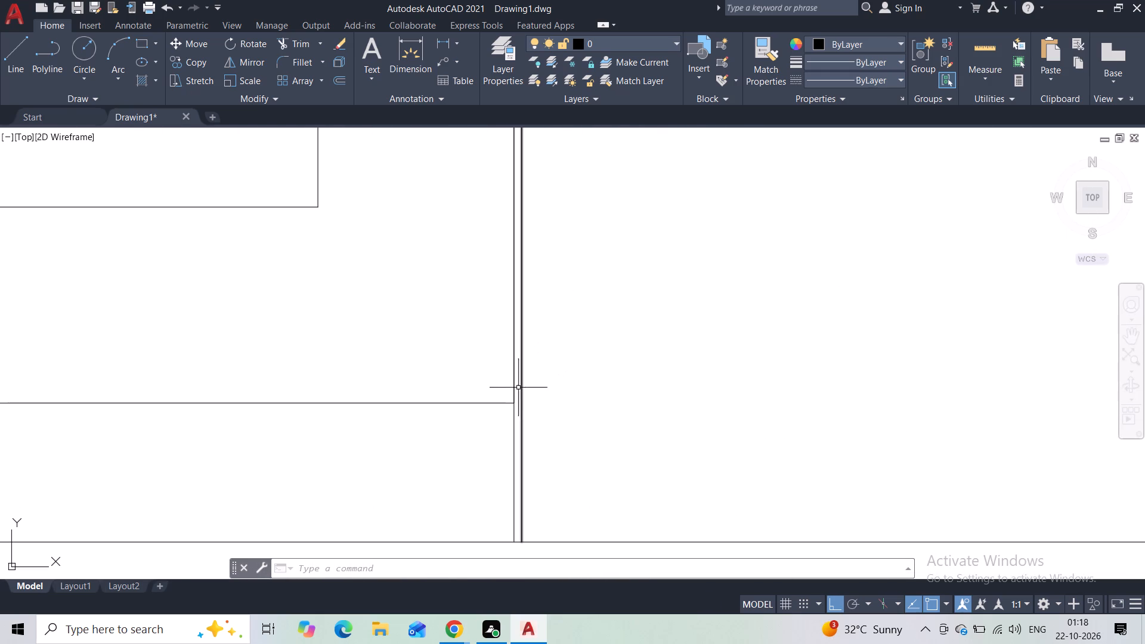
pyautogui.click(304, 45)
pyautogui.scroll(2, 442, 395)
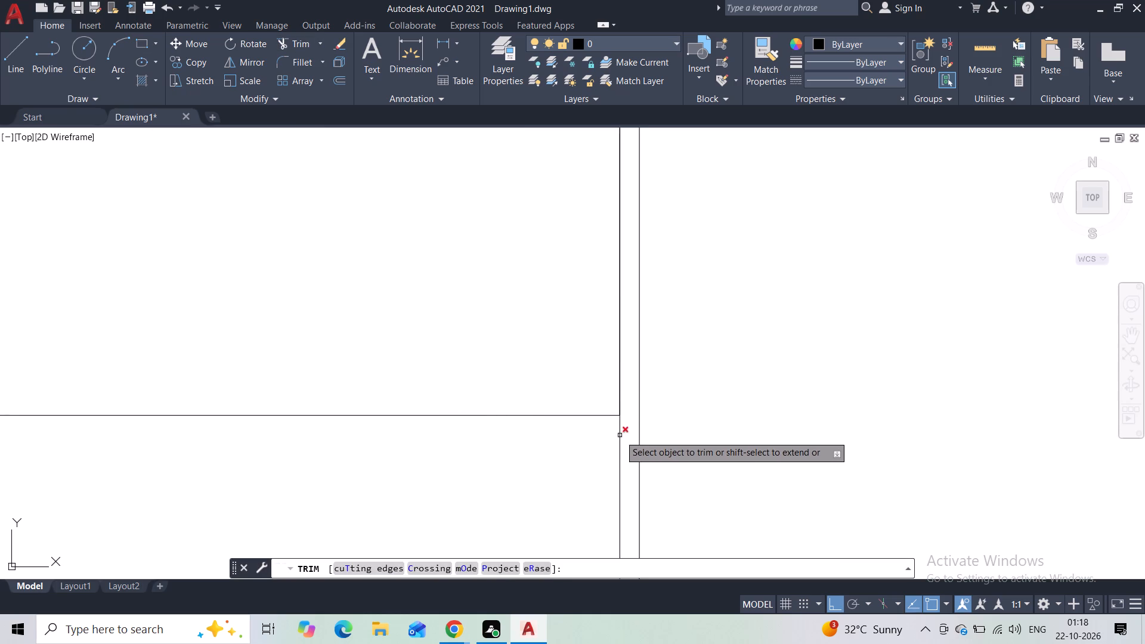
pyautogui.moveTo(624, 431); pyautogui.dragTo(598, 441)
pyautogui.scroll(-2, 513, 444)
pyautogui.moveTo(510, 445); pyautogui.dragTo(766, 388, button='middle')
pyautogui.scroll(-3, 273, 395)
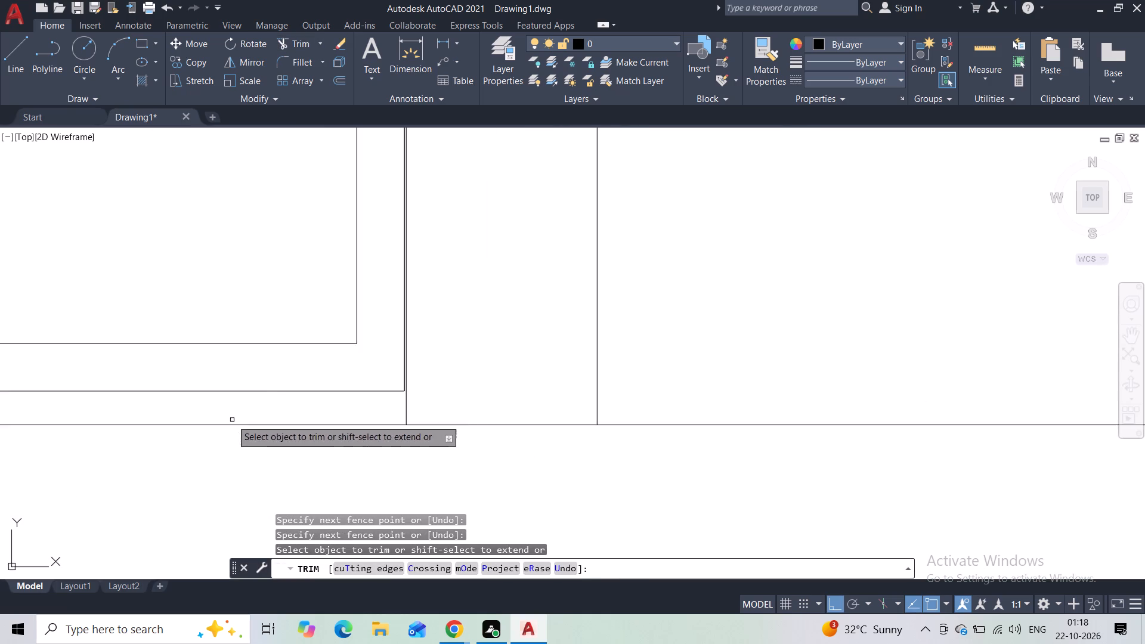
pyautogui.moveTo(231, 420); pyautogui.dragTo(700, 416, button='middle')
pyautogui.scroll(-3, 339, 409)
pyautogui.scroll(7, 260, 411)
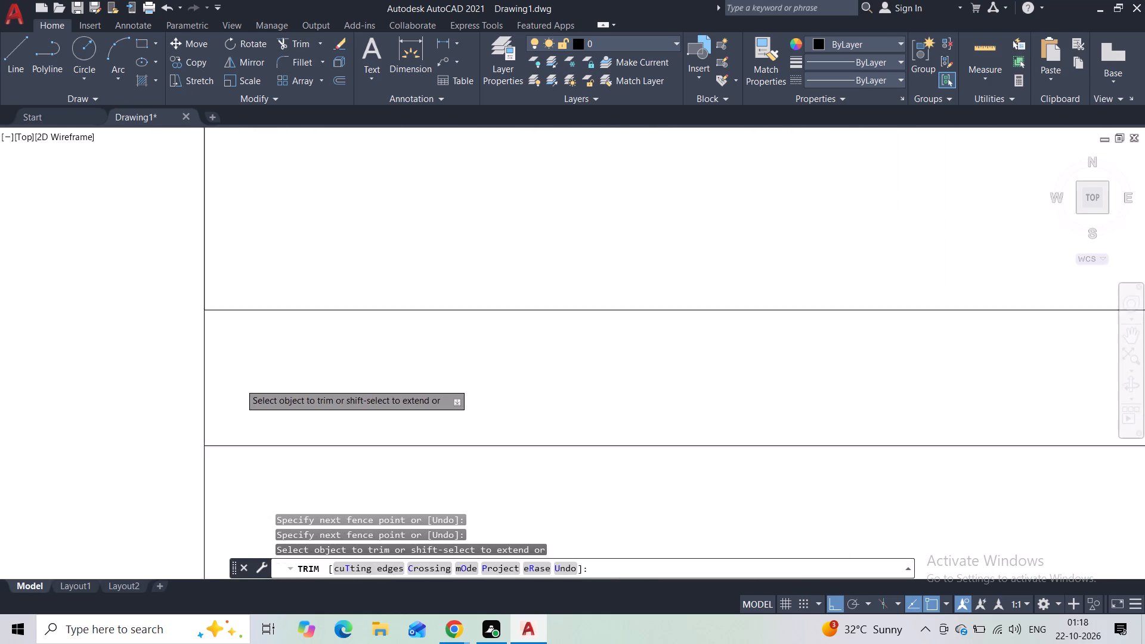
pyautogui.scroll(1, 240, 383)
pyautogui.scroll(-6, 239, 383)
pyautogui.scroll(-3, 324, 345)
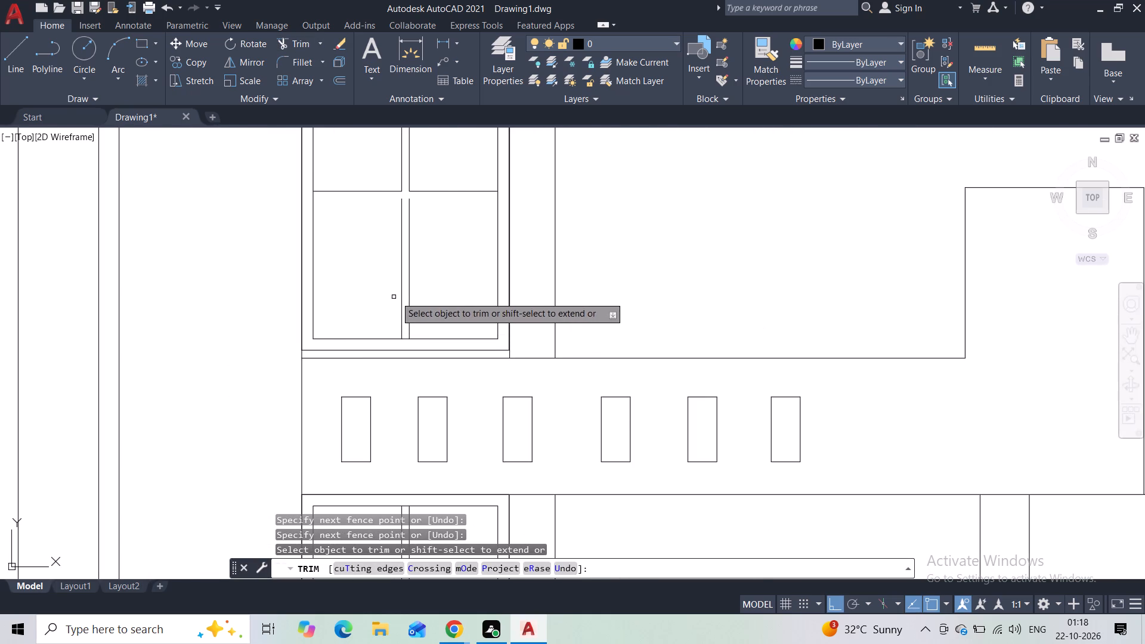
pyautogui.scroll(-1, 401, 294)
pyautogui.moveTo(420, 274); pyautogui.dragTo(419, 392, button='middle')
pyautogui.scroll(2, 414, 335)
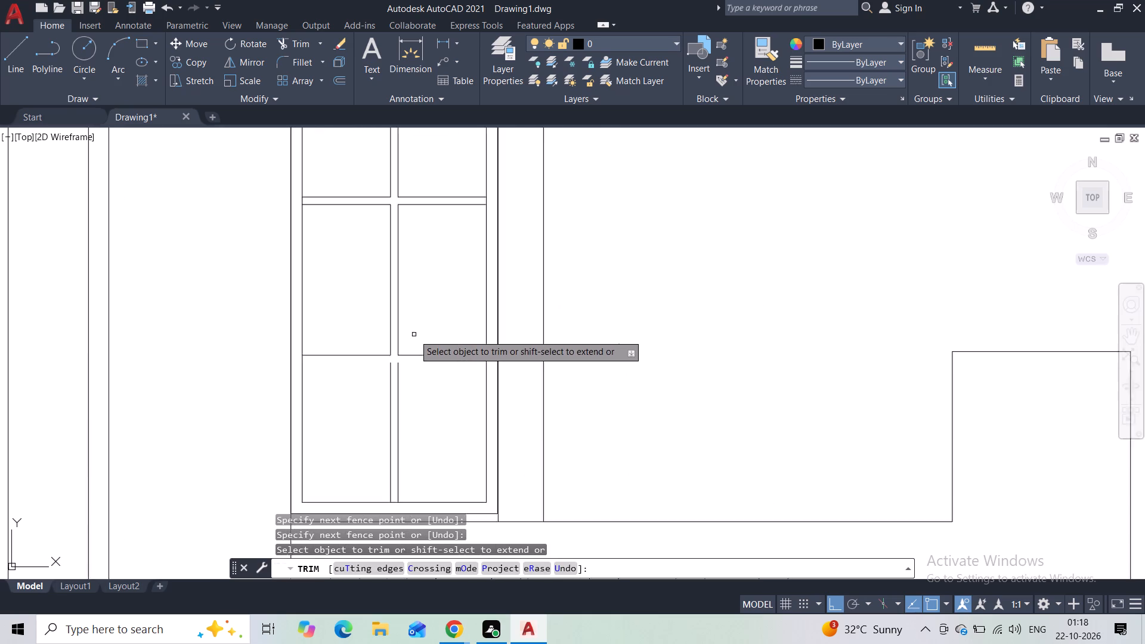
pyautogui.press('Escape')
# Draw the missing lower edge of the copied window's lower crossbar as two horizontal lines, from the central mullion to each inner frame side.
pyautogui.click(11, 56)
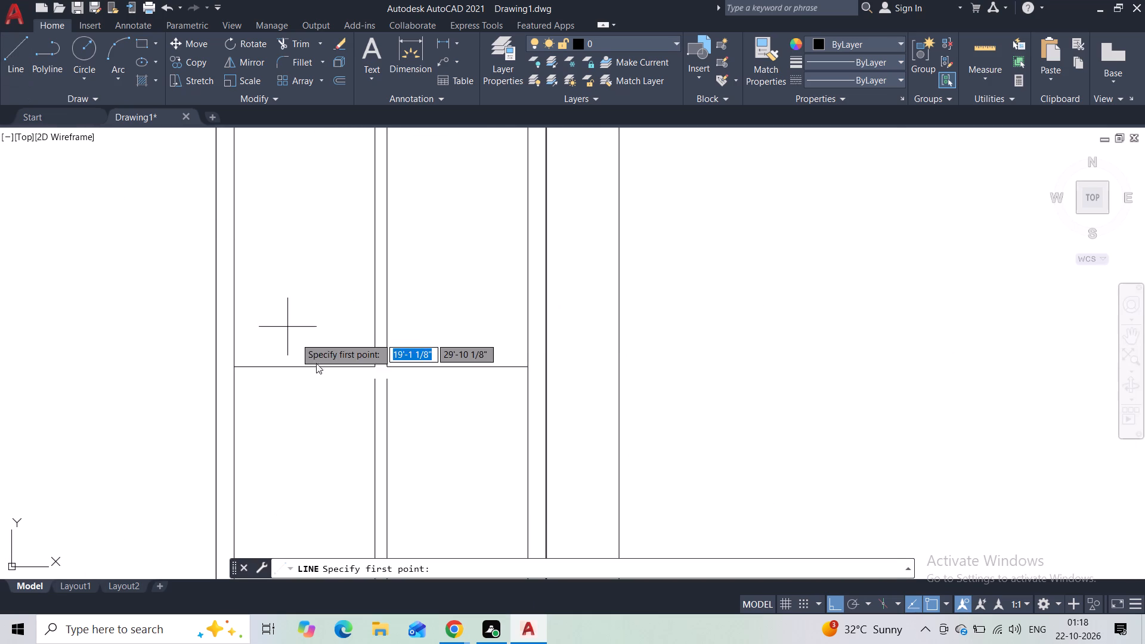
pyautogui.scroll(3, 316, 363)
pyautogui.click(460, 405)
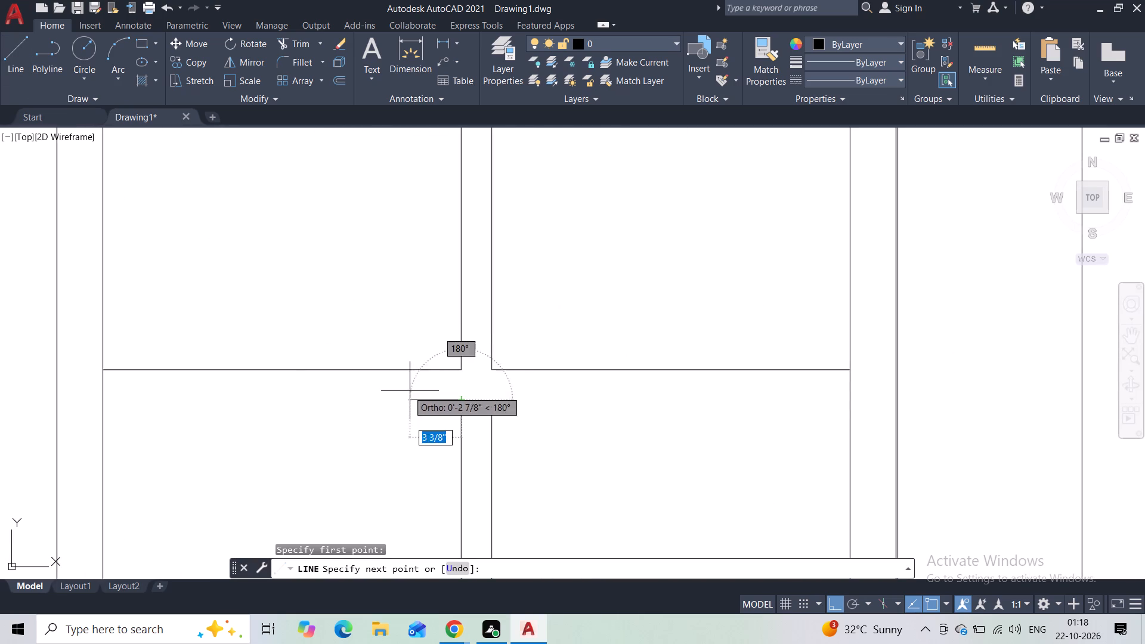
pyautogui.click(103, 402)
pyautogui.press('Escape')
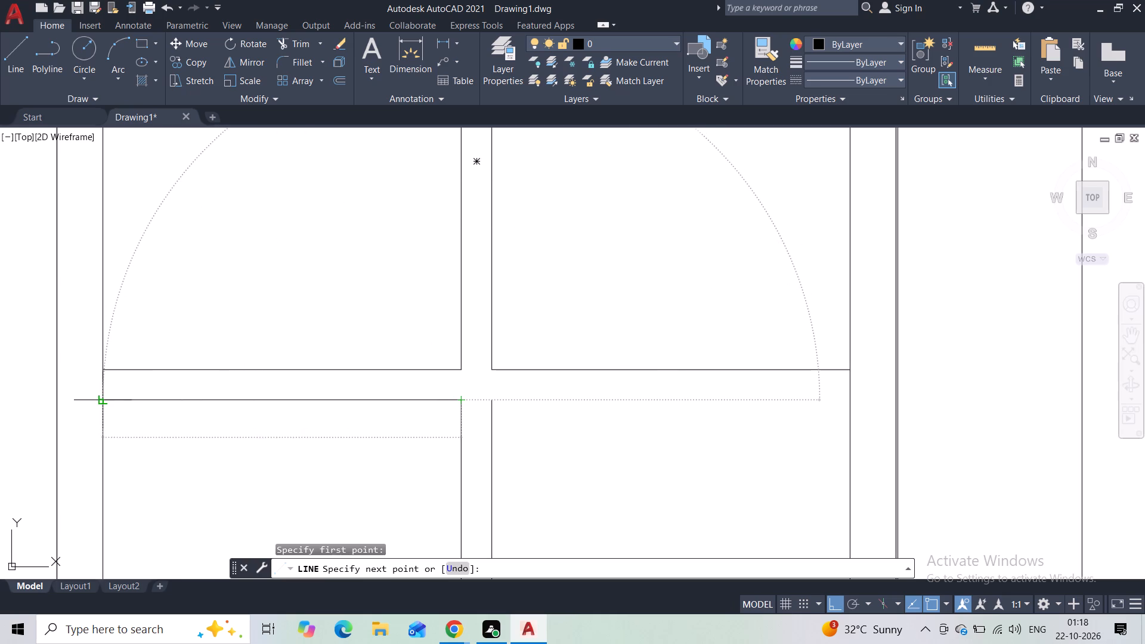
pyautogui.press('space')
pyautogui.click(491, 403)
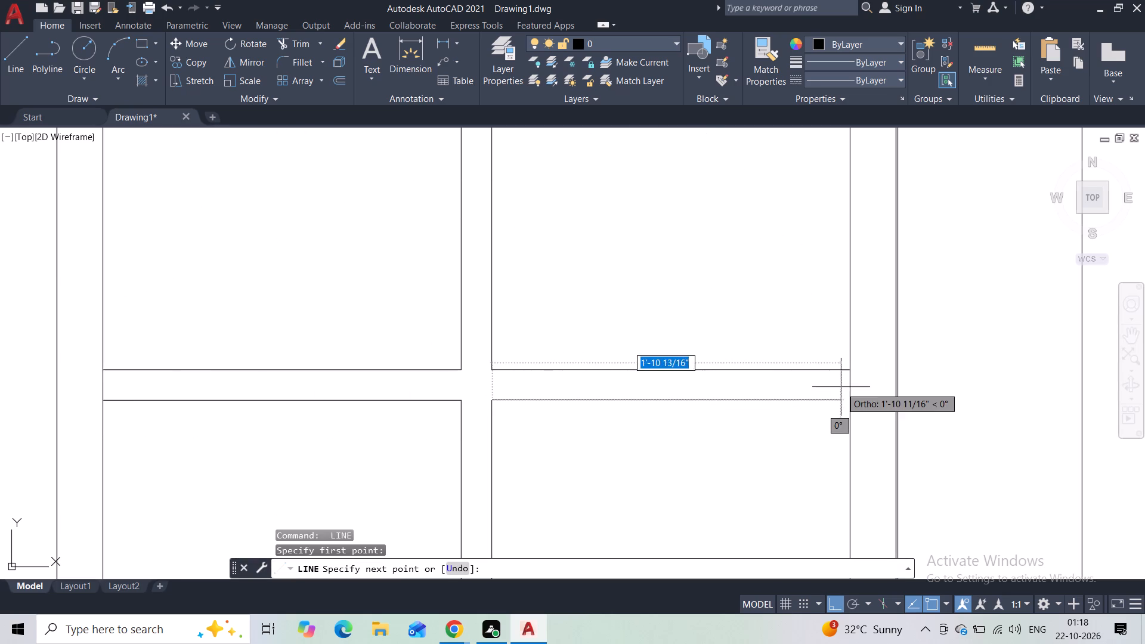
pyautogui.click(853, 395)
pyautogui.press('Escape')
# Delete the extra vertical line running just outside the copied window's right edge.
pyautogui.scroll(-5, 759, 322)
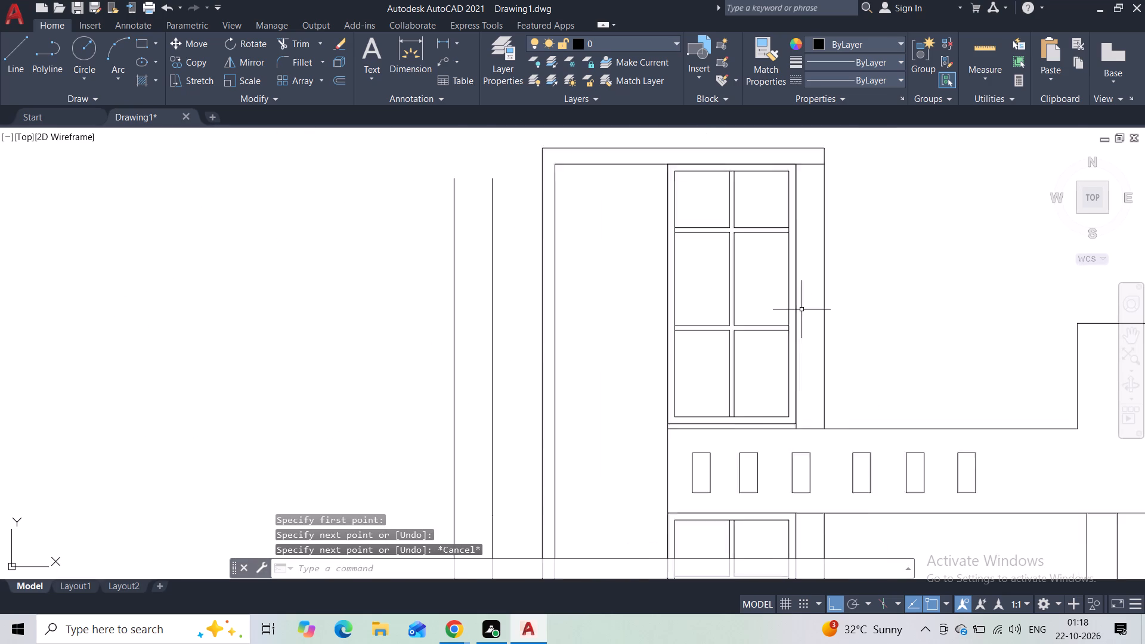
pyautogui.scroll(-1, 801, 309)
pyautogui.scroll(8, 793, 290)
pyautogui.click(776, 276)
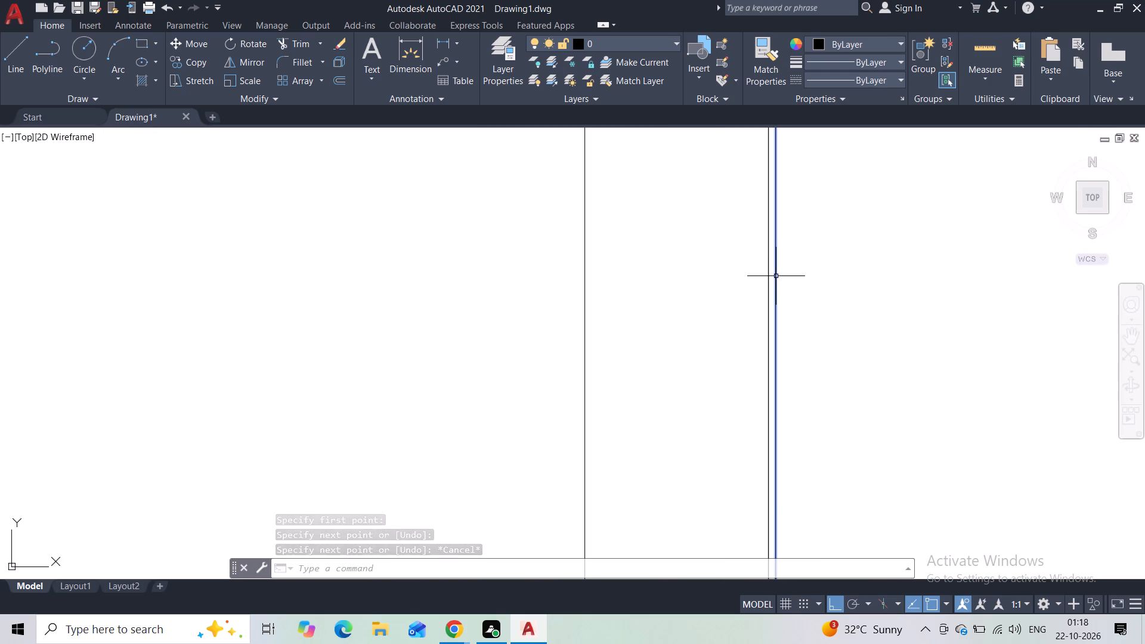
pyautogui.press('Delete')
# Draw a short vertical line from the copied window's bottom right corner down to the roof band's top line.
pyautogui.scroll(-7, 759, 295)
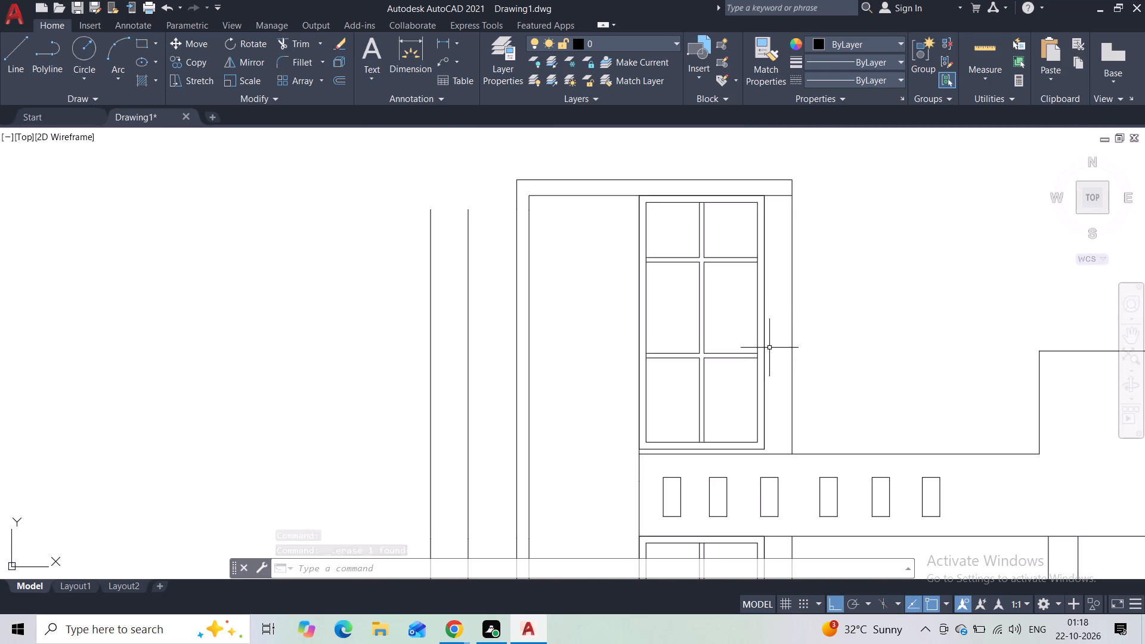
pyautogui.click(10, 58)
pyautogui.scroll(1, 769, 197)
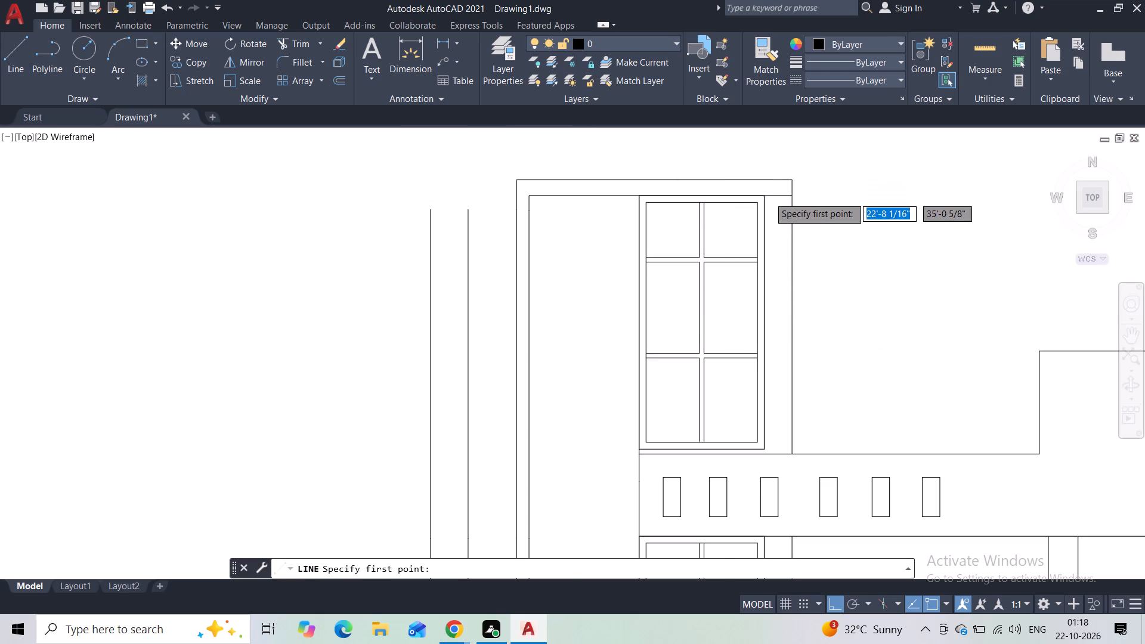
pyautogui.scroll(7, 769, 197)
pyautogui.scroll(3, 605, 170)
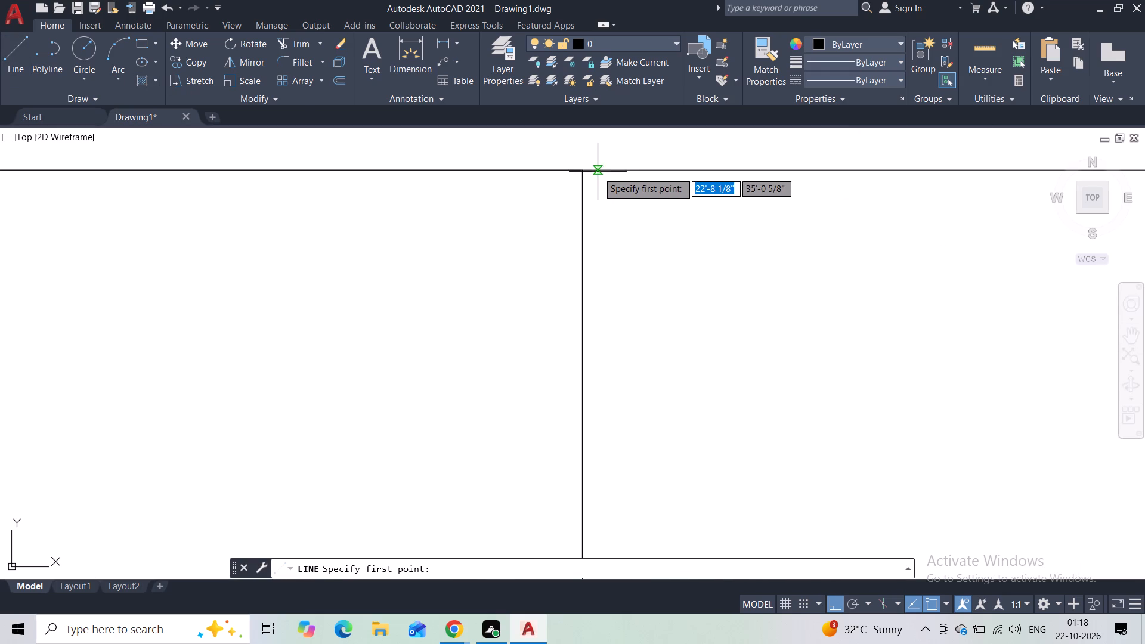
pyautogui.scroll(4, 592, 172)
pyautogui.scroll(-20, 590, 172)
pyautogui.scroll(-4, 590, 172)
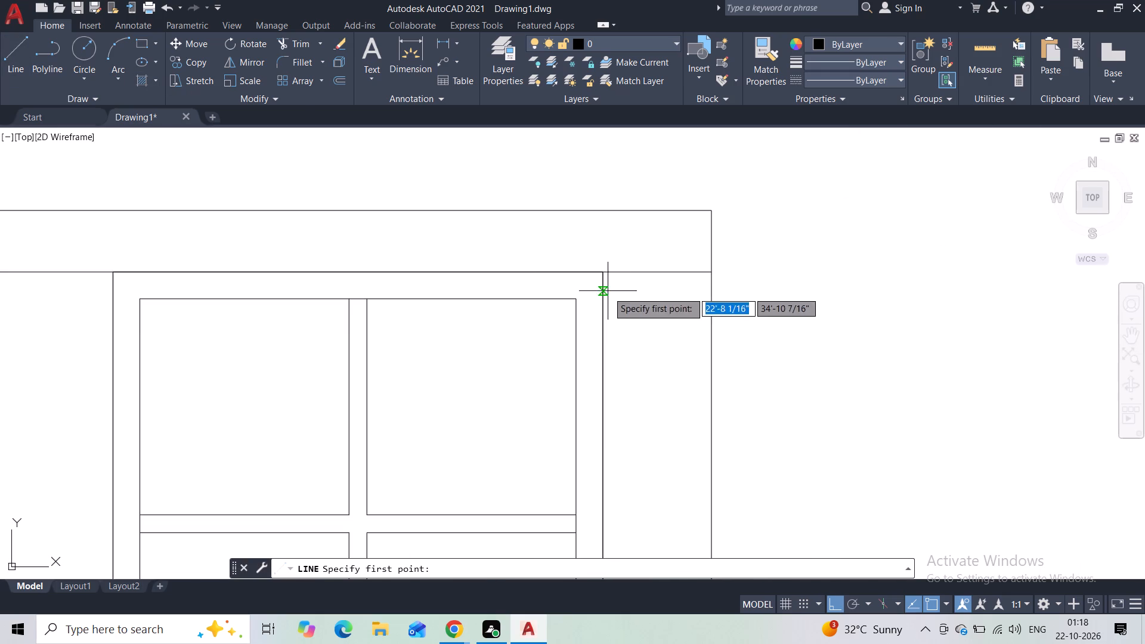
pyautogui.scroll(-5, 614, 301)
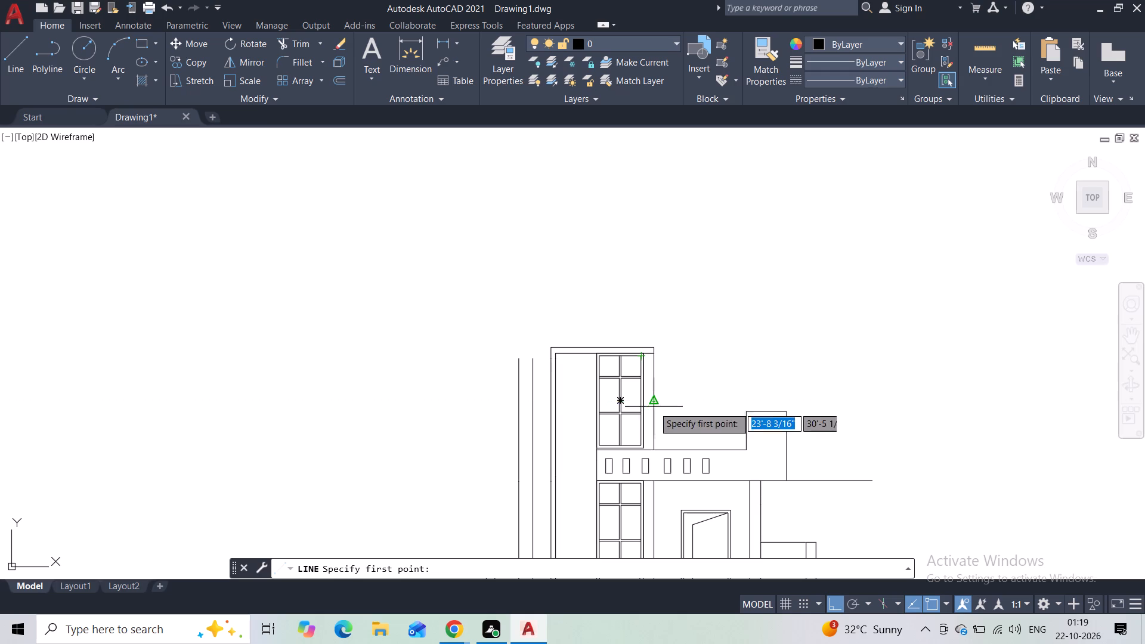
pyautogui.moveTo(649, 409); pyautogui.dragTo(625, 246, button='middle')
pyautogui.scroll(6, 624, 262)
pyautogui.moveTo(593, 368); pyautogui.dragTo(605, 215, button='middle')
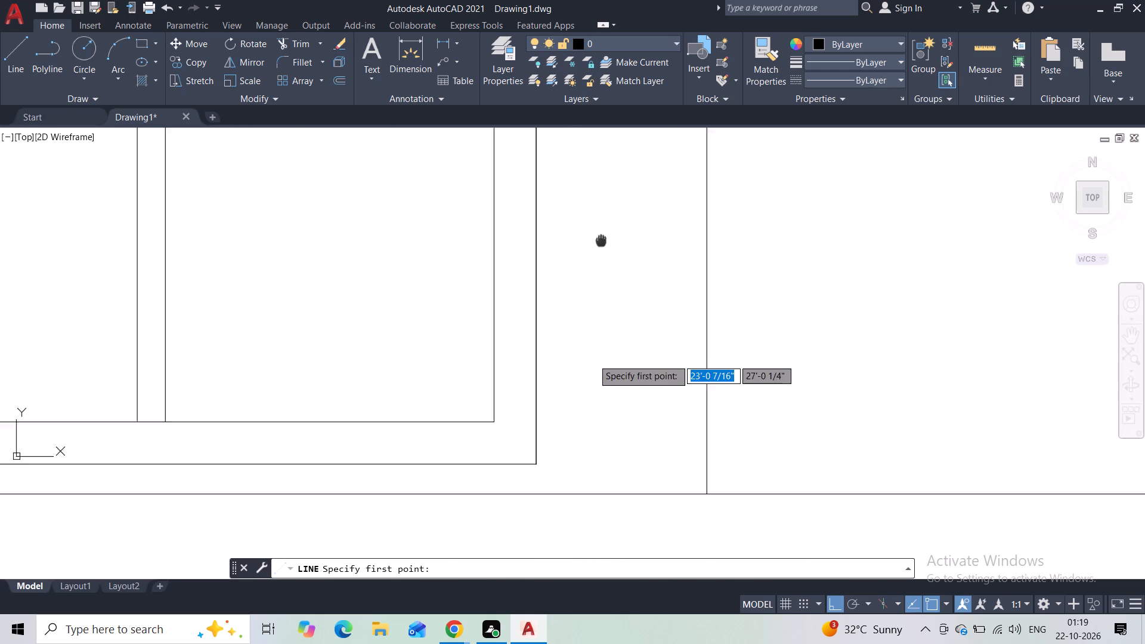
pyautogui.moveTo(605, 215); pyautogui.dragTo(608, 193, button='middle')
pyautogui.click(547, 400)
pyautogui.click(543, 425)
pyautogui.press('Escape')
# Extend the inner of the two tall lines left of the framed storey upward with a line just over 3 feet long.
pyautogui.scroll(-3, 598, 323)
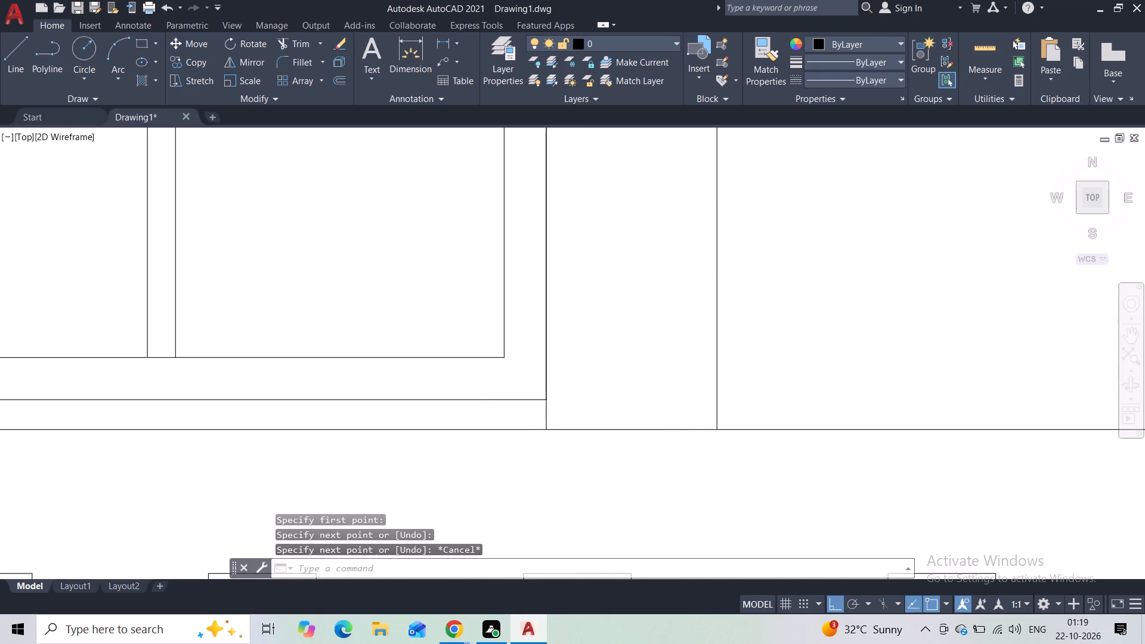
pyautogui.scroll(-1, 598, 323)
pyautogui.moveTo(643, 241); pyautogui.dragTo(644, 314, button='middle')
pyautogui.scroll(-1, 645, 314)
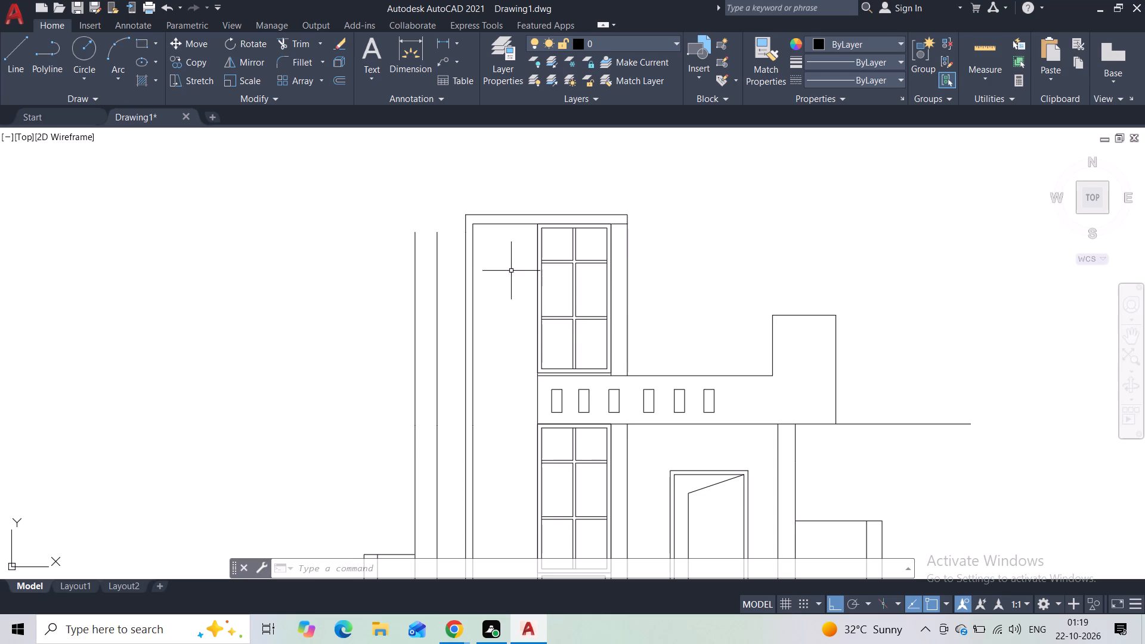
pyautogui.moveTo(509, 267); pyautogui.dragTo(506, 349, button='middle')
pyautogui.click(11, 68)
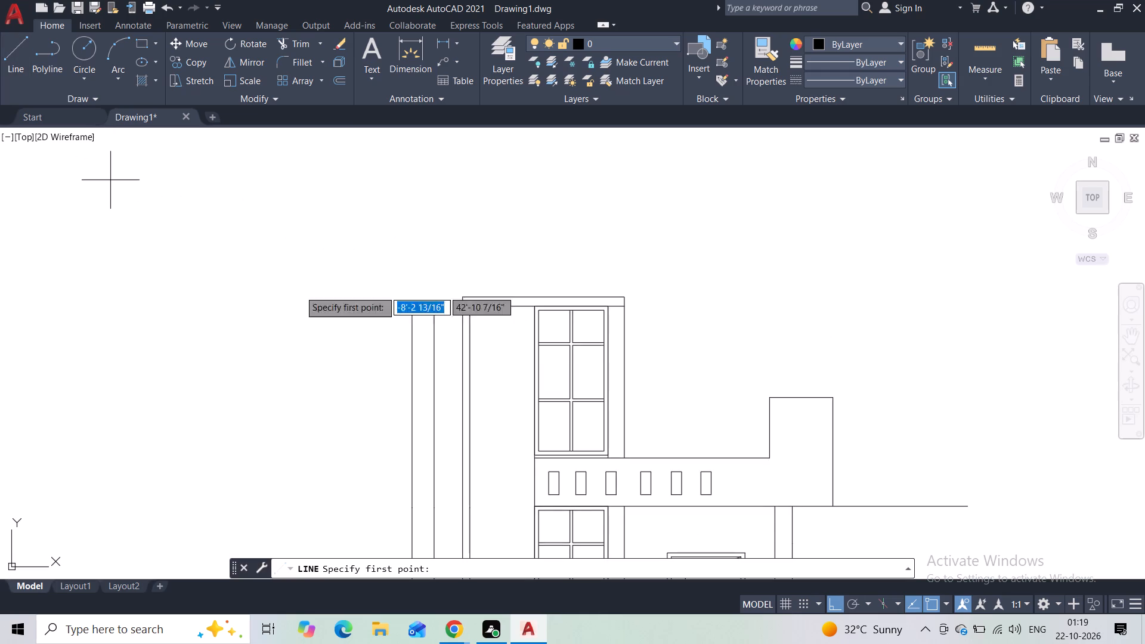
pyautogui.click(433, 320)
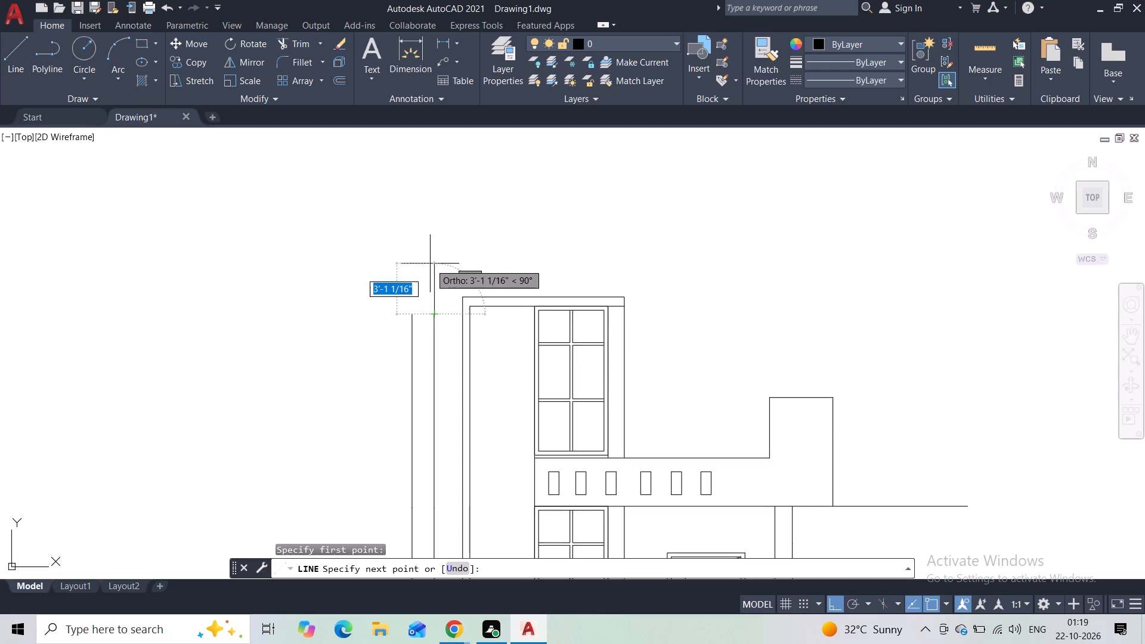
pyautogui.click(430, 259)
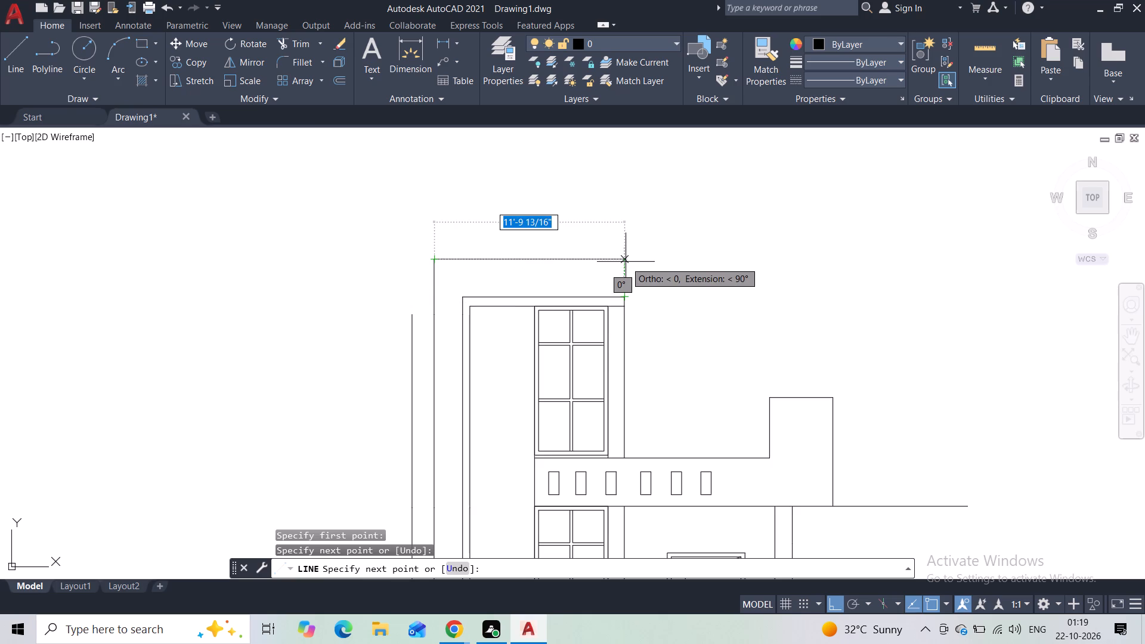
pyautogui.press('Escape')
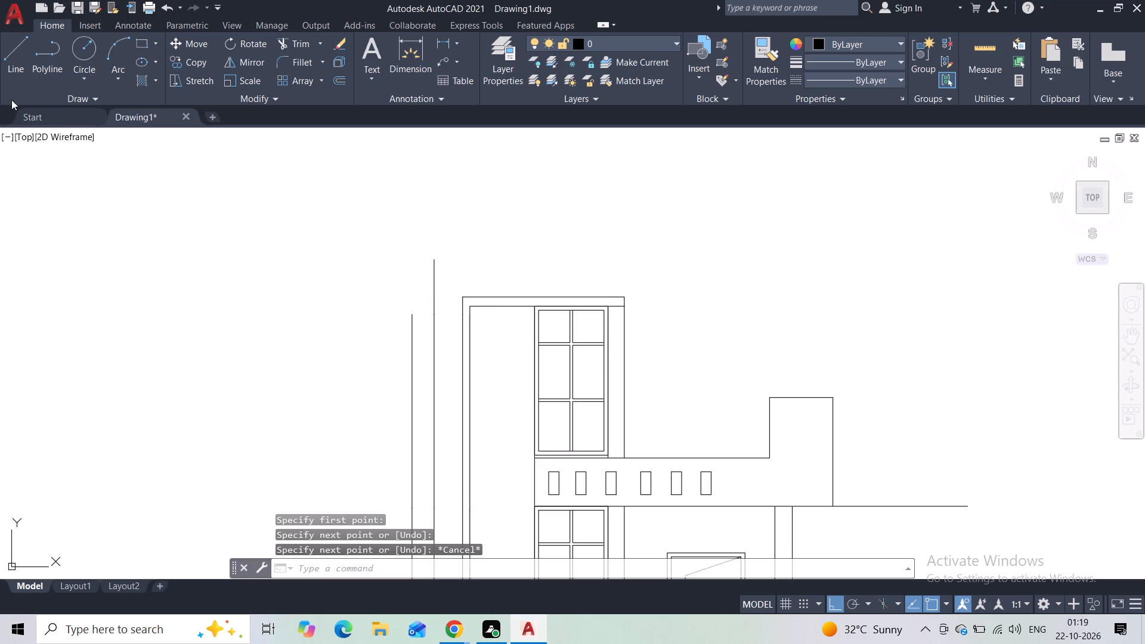
# Draw a line about 11'-10" across from the extended line, above the upper roof strip, and down to the strip's top right corner.
pyautogui.click(5, 73)
pyautogui.scroll(2, 391, 254)
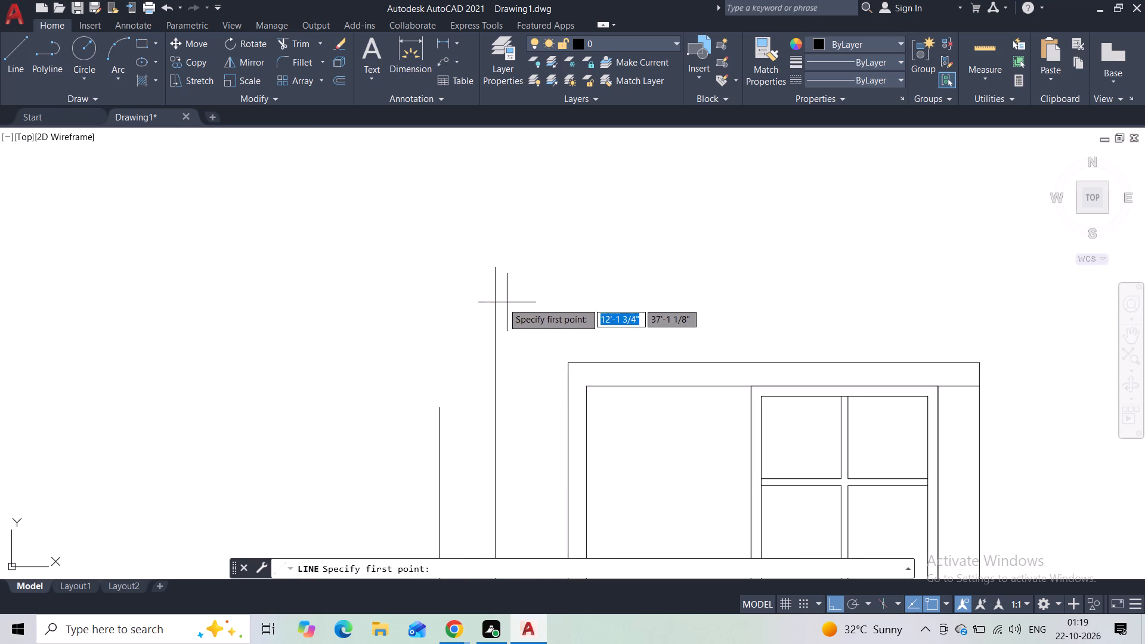
pyautogui.click(500, 302)
pyautogui.moveTo(904, 303); pyautogui.dragTo(617, 315, button='middle')
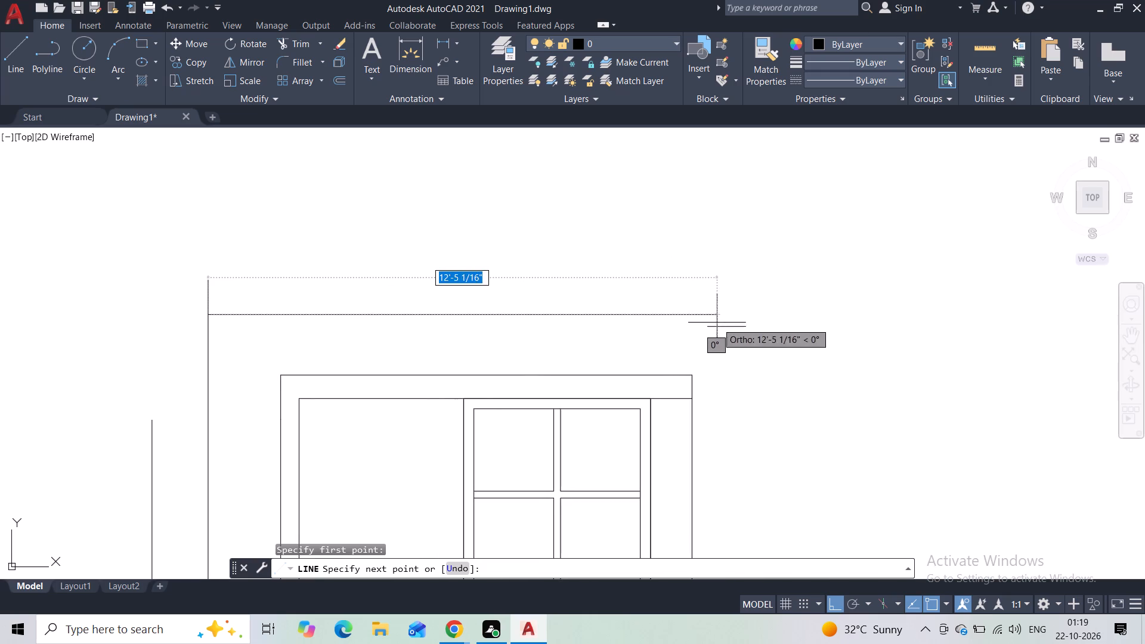
pyautogui.click(690, 316)
pyautogui.click(692, 370)
pyautogui.press('Escape')
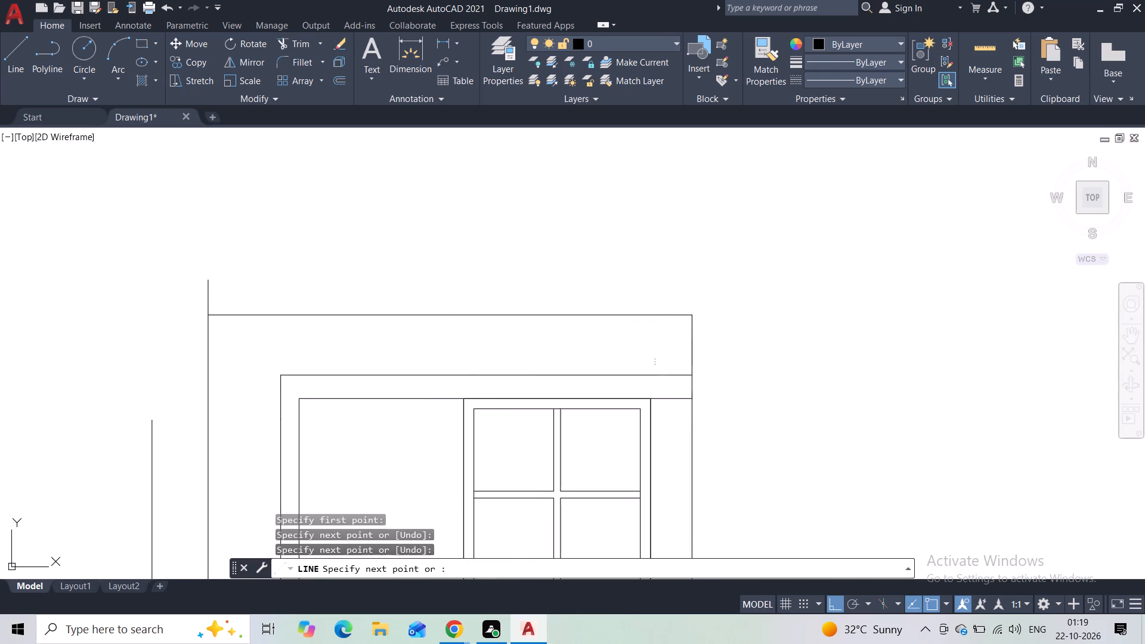
# Trim the end of the extended vertical line that sticks up above the new horizontal top line.
pyautogui.click(293, 45)
pyautogui.moveTo(231, 269); pyautogui.dragTo(180, 309)
pyautogui.press('Escape')
# Draw the outermost frame from the outer tall line's top: up, about 13'-2" across, and down to the inner frame's top right corner.
pyautogui.click(3, 64)
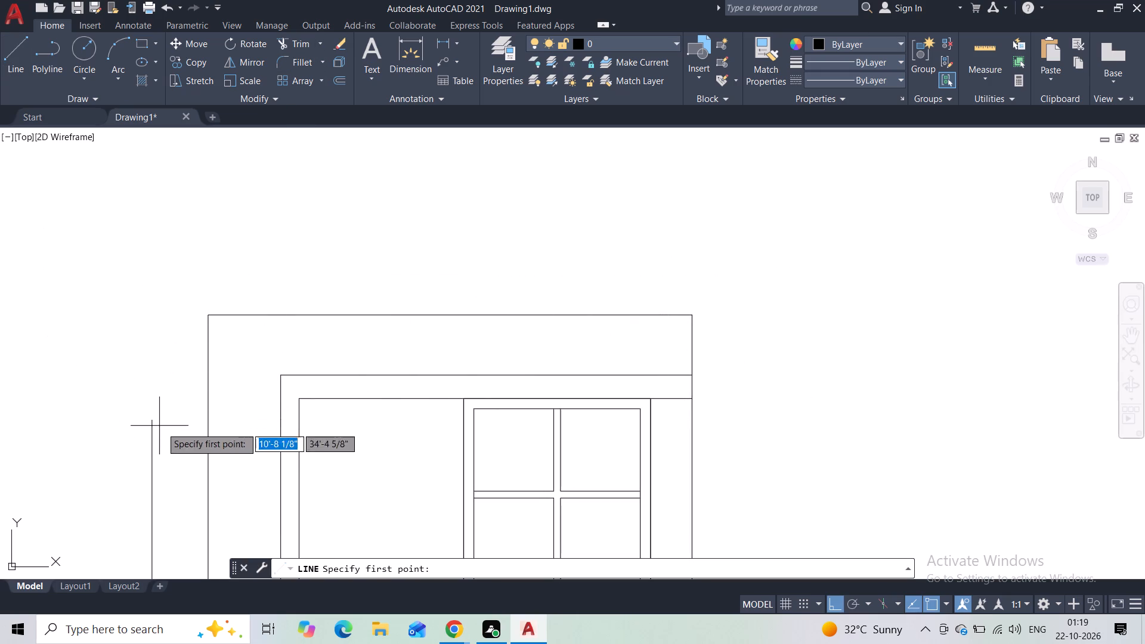
pyautogui.click(151, 420)
pyautogui.click(147, 257)
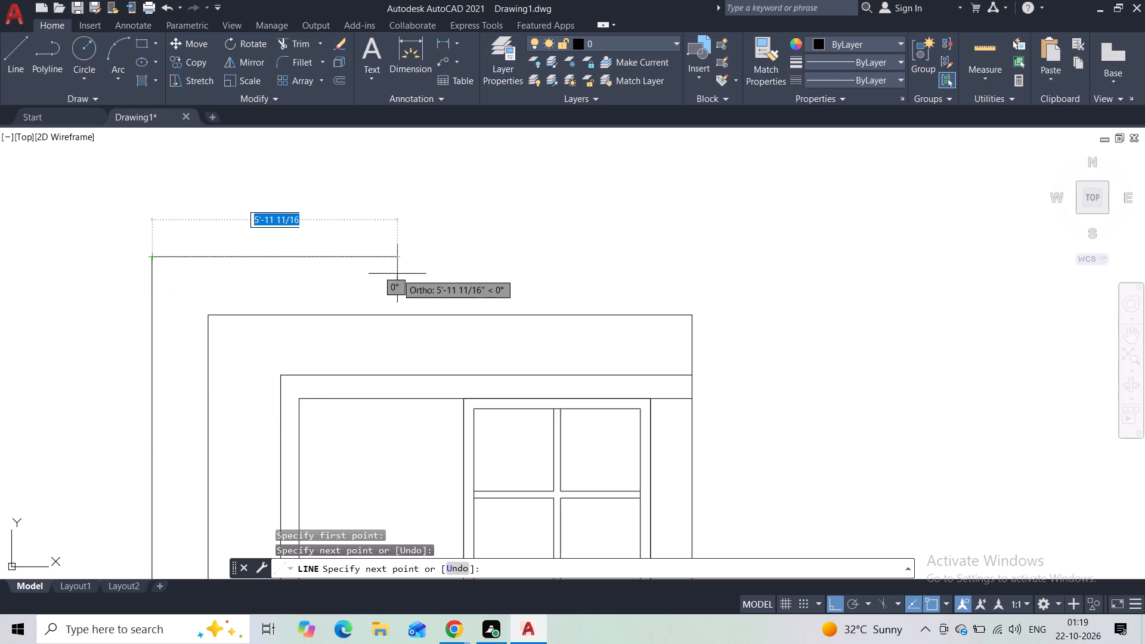
pyautogui.click(691, 259)
pyautogui.click(688, 318)
pyautogui.press('Escape')
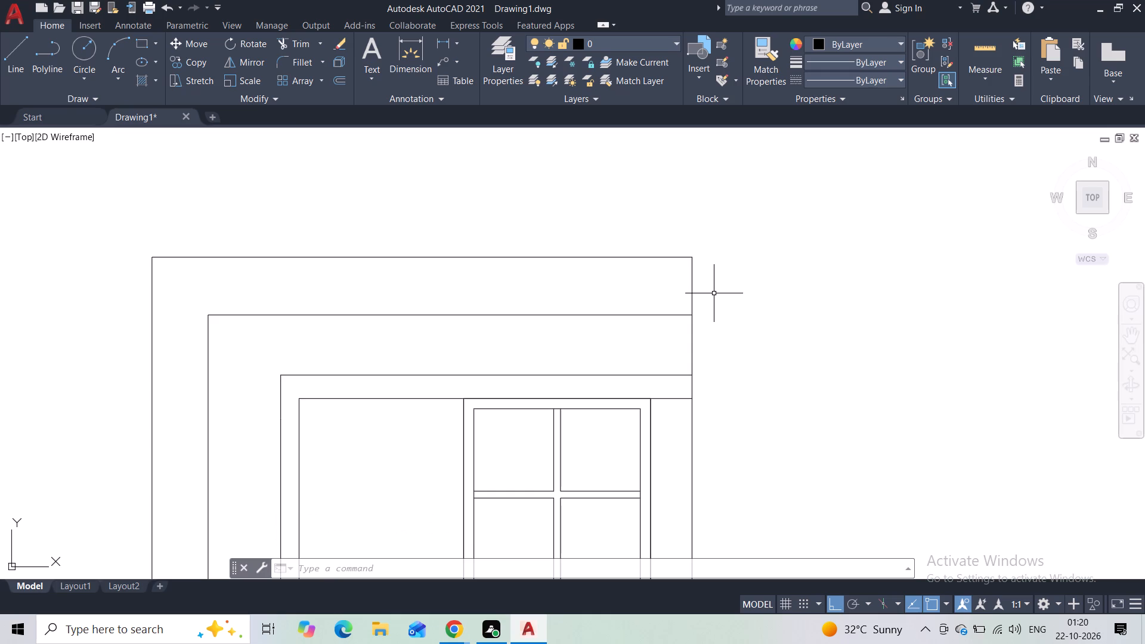
# Draw a vertical line from the midpoint of the raised block's top edge up to the level of the outermost frame's top.
pyautogui.scroll(-2, 686, 280)
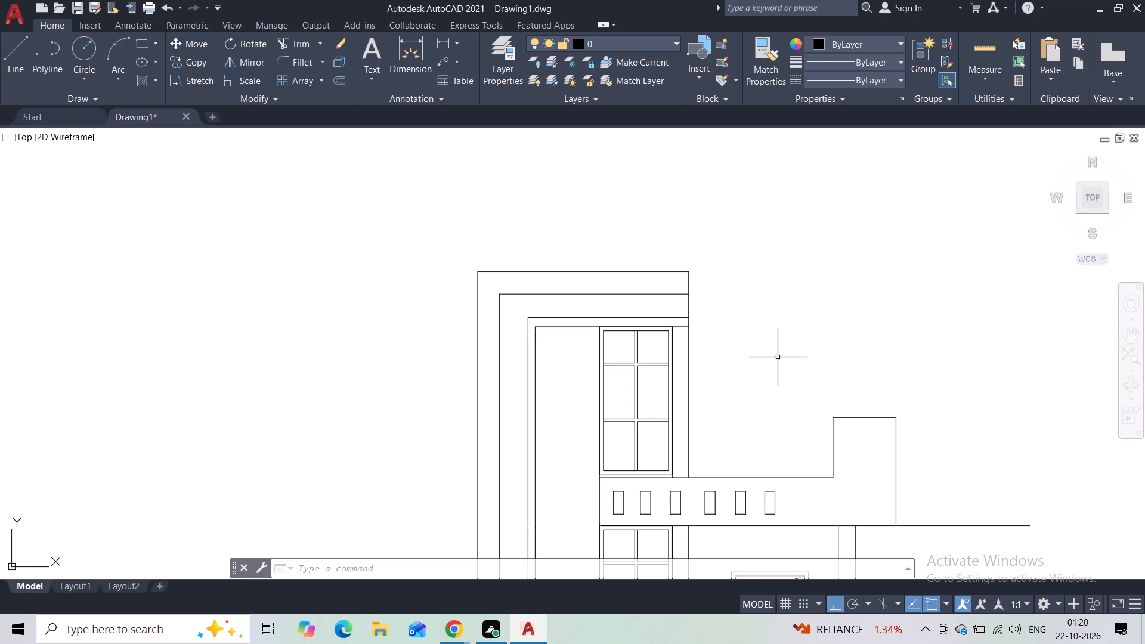
pyautogui.click(13, 49)
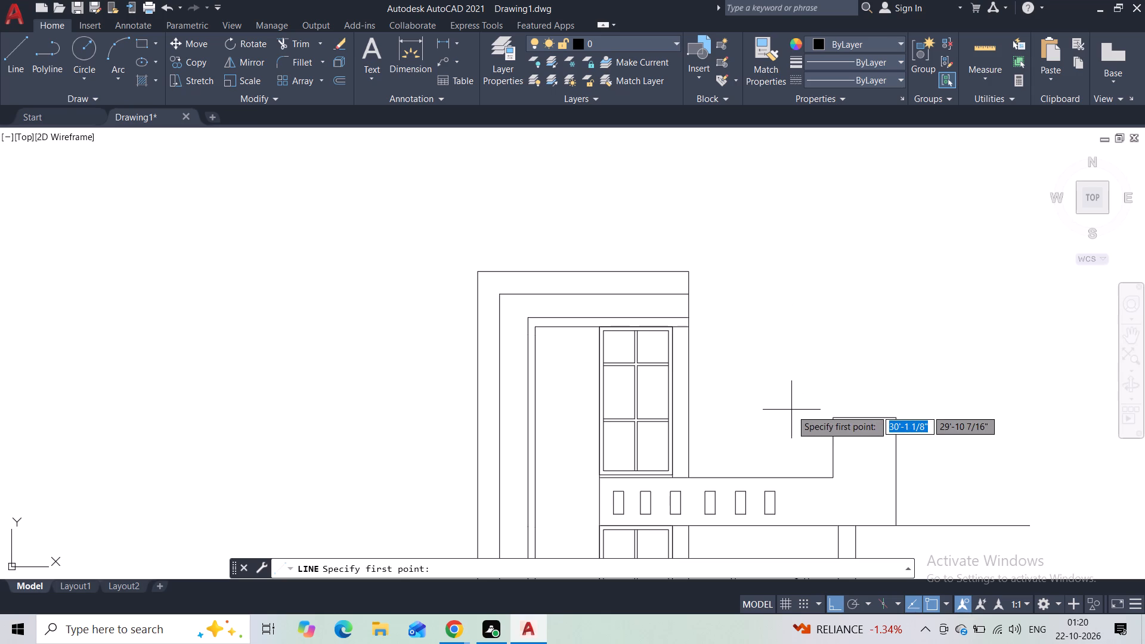
pyautogui.moveTo(785, 414); pyautogui.dragTo(716, 384, button='middle')
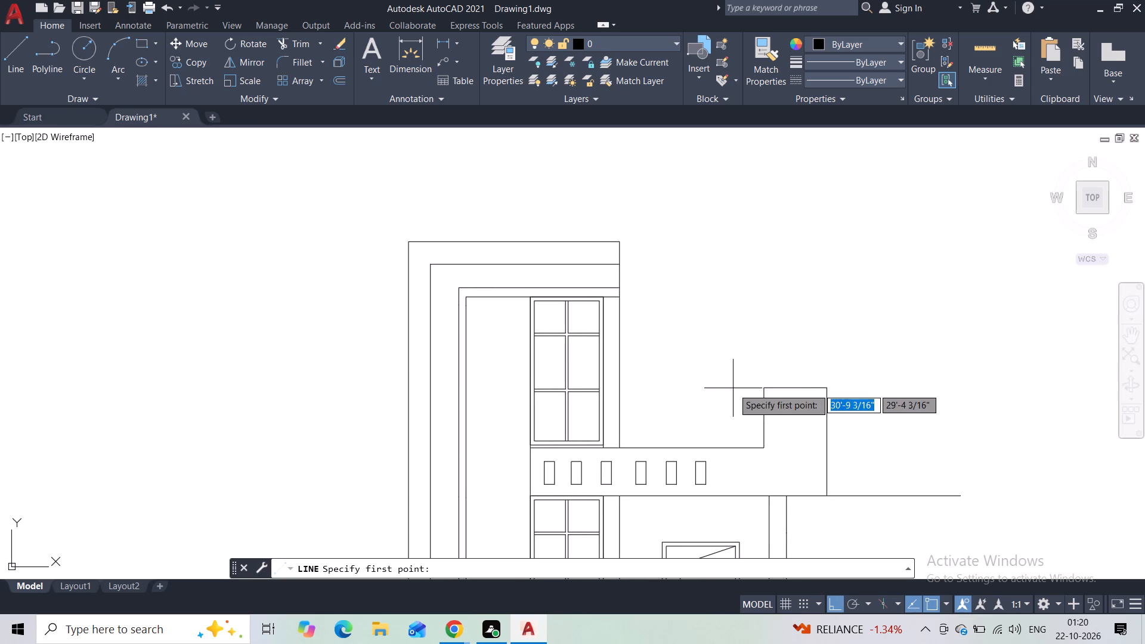
pyautogui.scroll(-1, 801, 352)
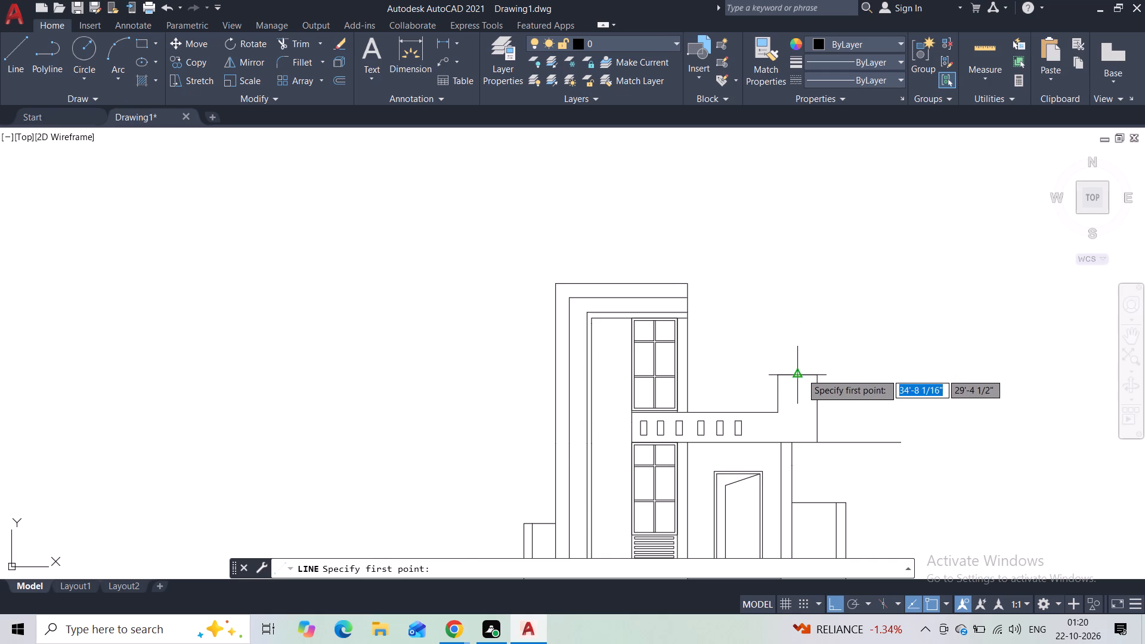
pyautogui.click(801, 373)
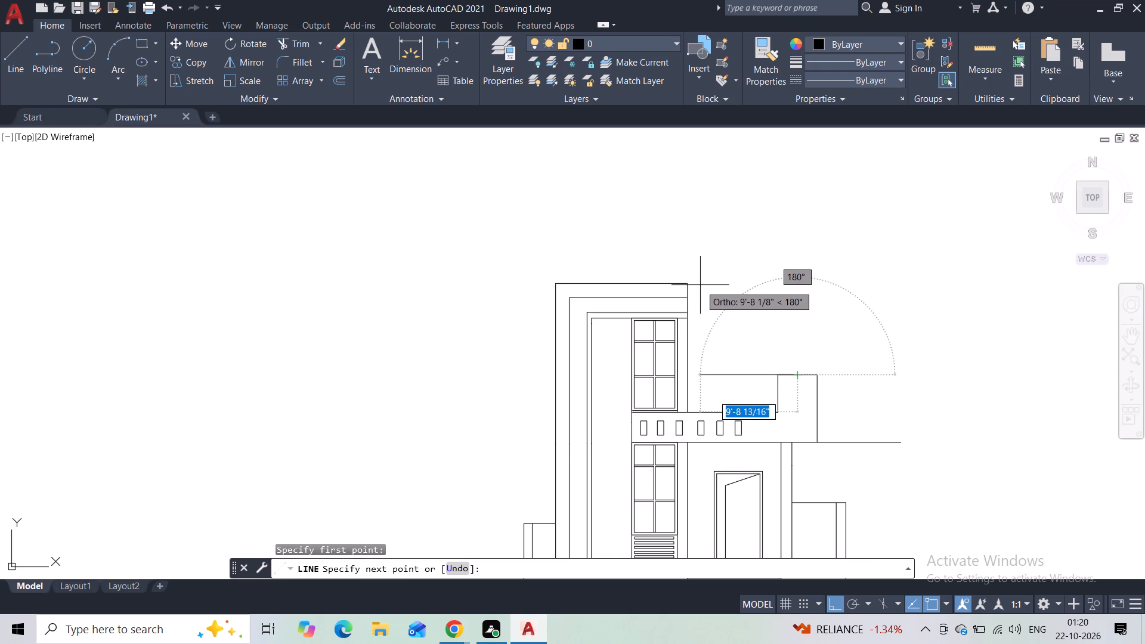
pyautogui.click(782, 286)
pyautogui.press('Escape')
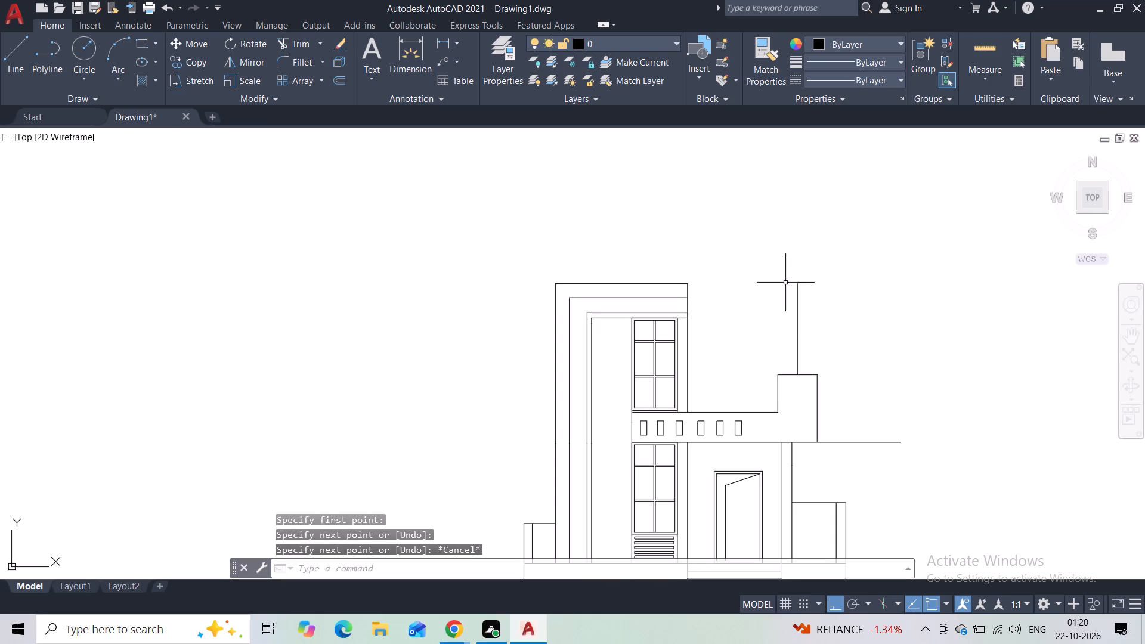
# Draw a horizontal line about 11'-4" long from the outermost frame's top right corner to the new vertical line's top.
pyautogui.scroll(1, 773, 313)
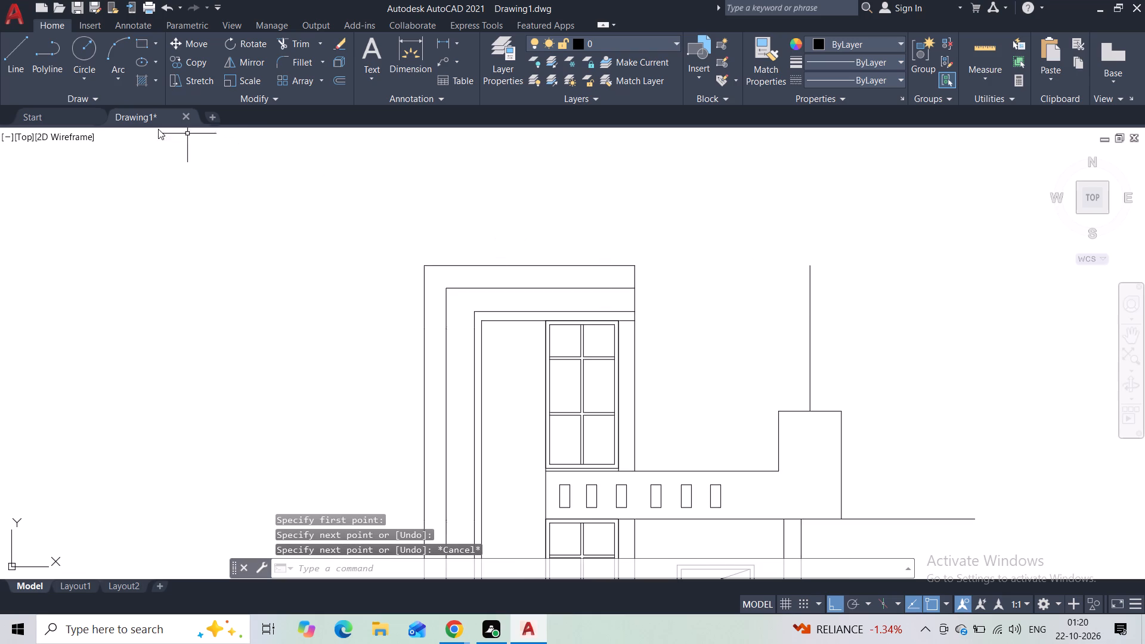
pyautogui.click(23, 75)
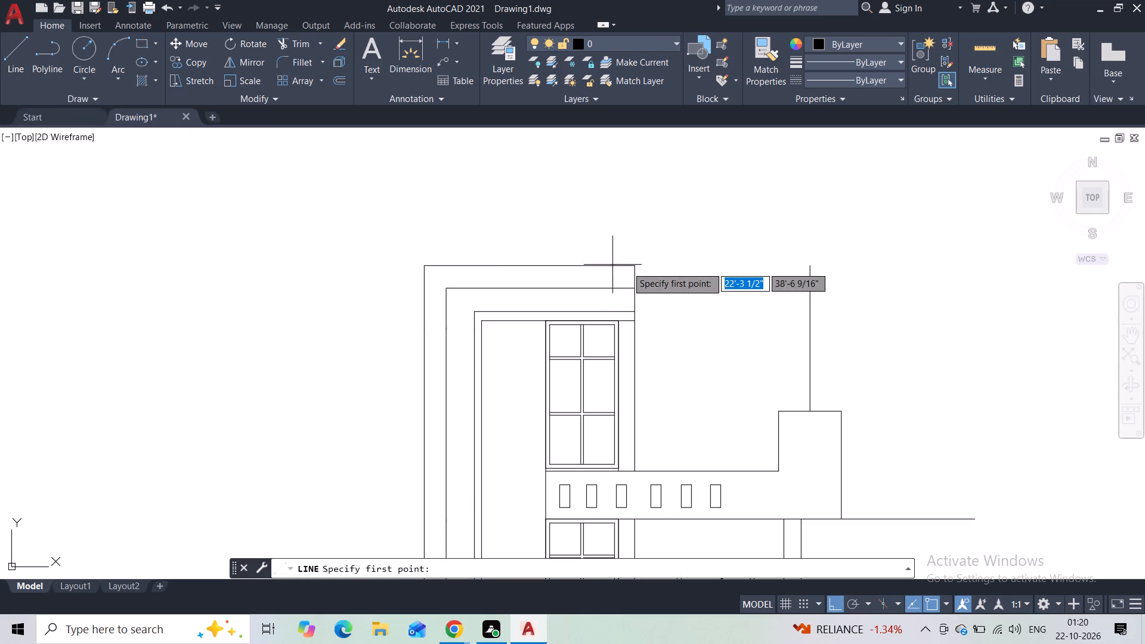
pyautogui.click(629, 268)
pyautogui.click(816, 269)
pyautogui.press('Escape')
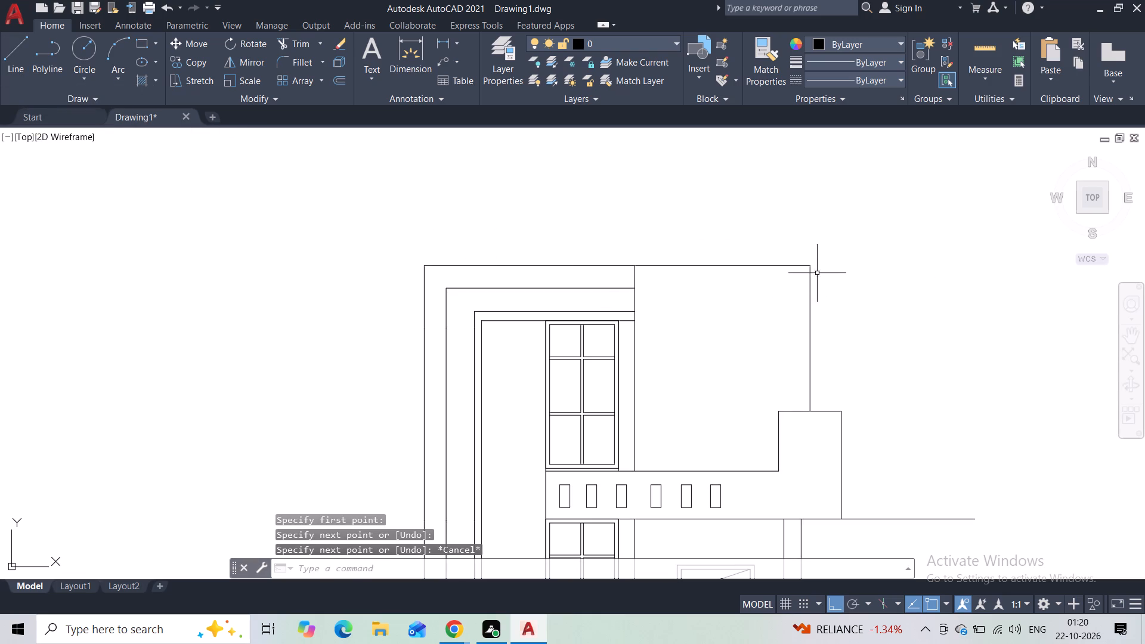
# Draw a parallel line about 11'-4" long from the second frame's top right corner across to the same vertical line.
pyautogui.press('space')
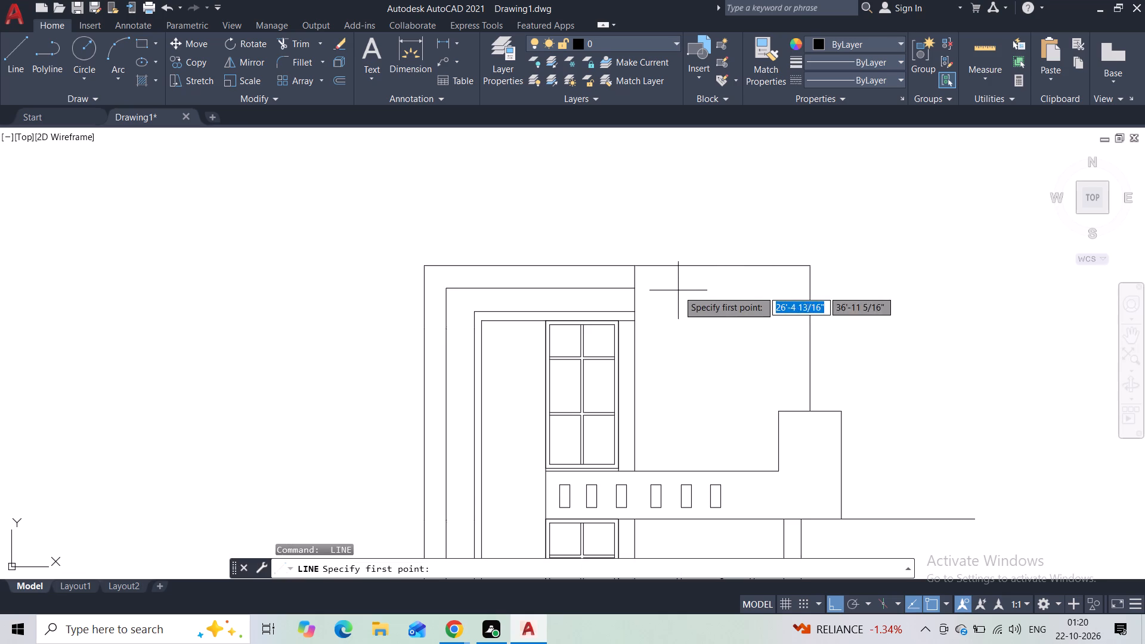
pyautogui.click(639, 289)
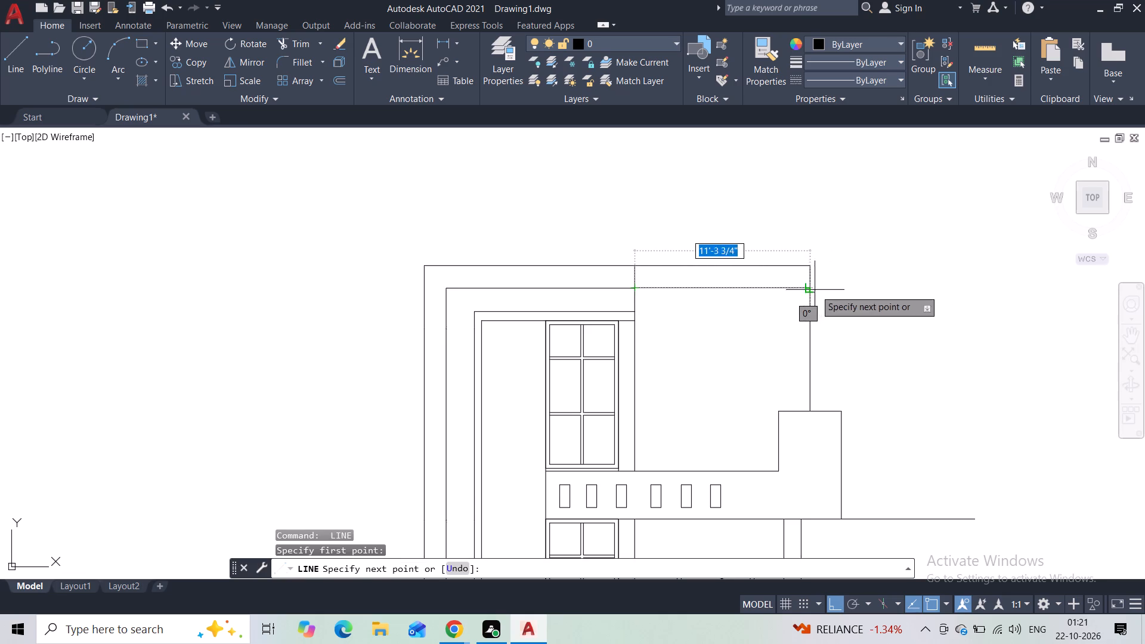
pyautogui.click(812, 290)
pyautogui.press('Escape')
# Trim the short vertical piece at the old frame corner between the two top horizontal lines.
pyautogui.click(283, 48)
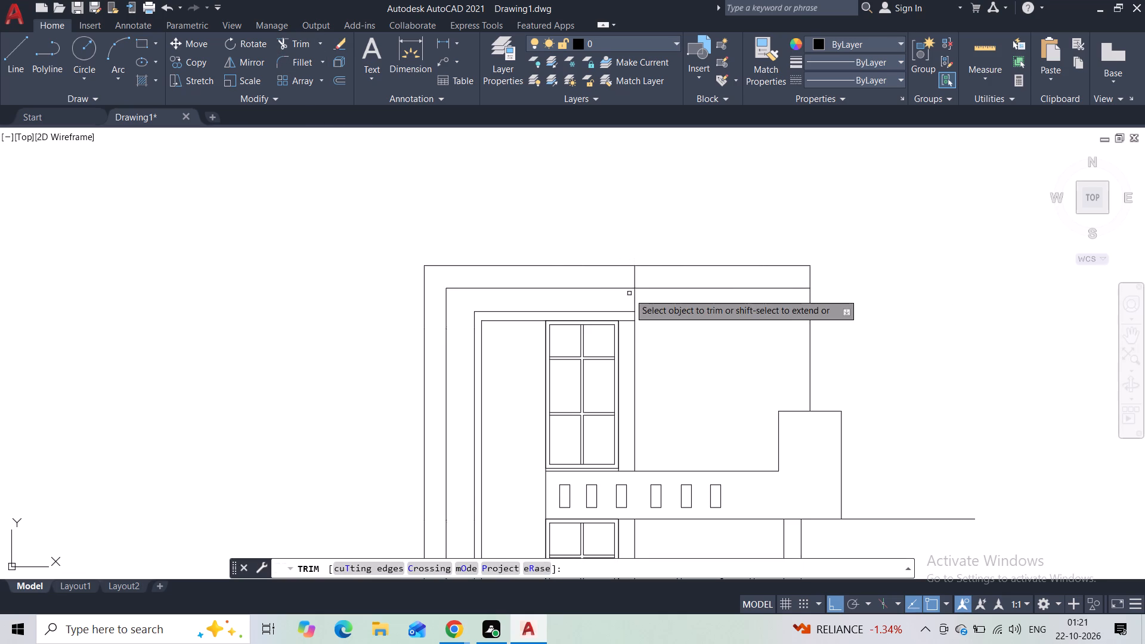
pyautogui.scroll(2, 629, 293)
pyautogui.moveTo(653, 265); pyautogui.dragTo(609, 251)
pyautogui.press('Escape')
pyautogui.scroll(-5, 646, 286)
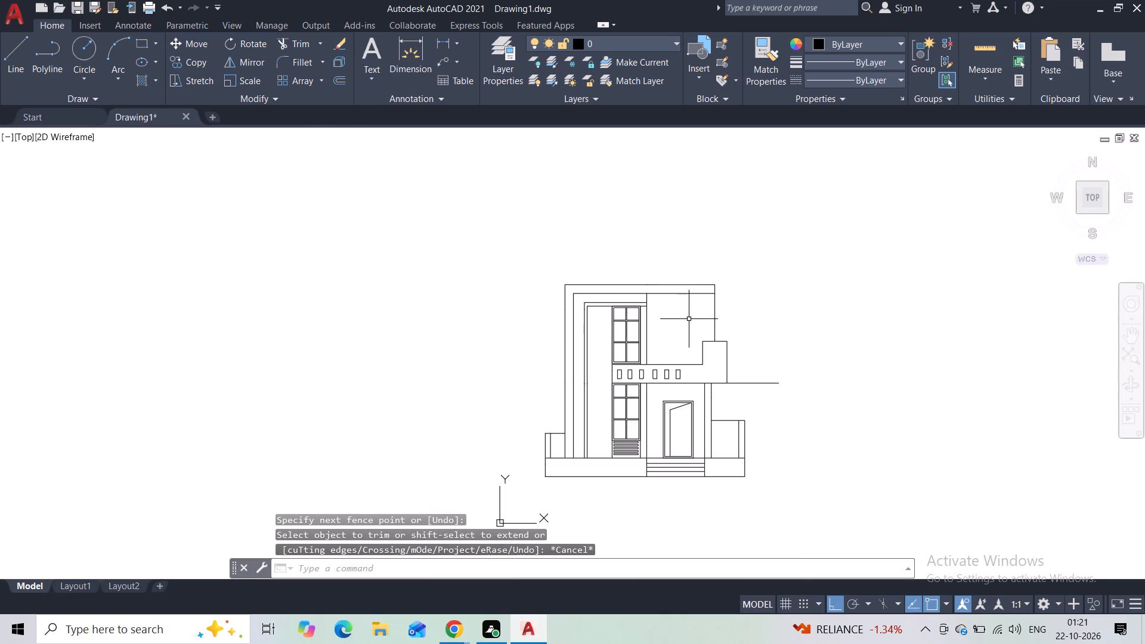
# Join the two collinear segments of the topmost horizontal line into a single line.
pyautogui.scroll(3, 602, 281)
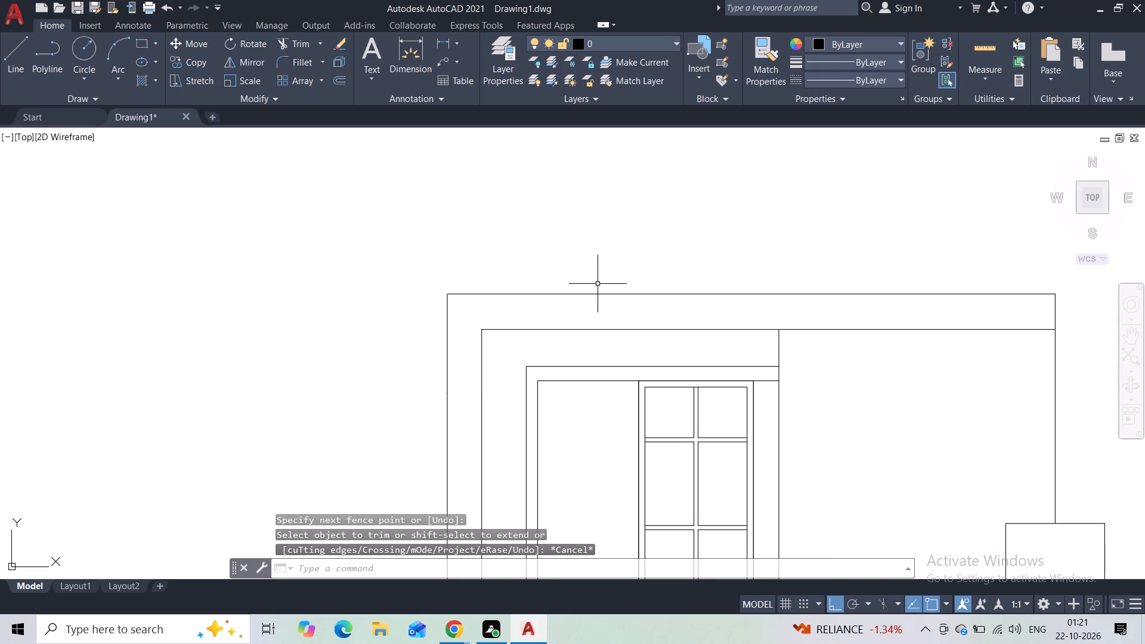
pyautogui.click(598, 284)
pyautogui.click(587, 304)
pyautogui.moveTo(894, 261); pyautogui.dragTo(884, 270)
pyautogui.click(836, 311)
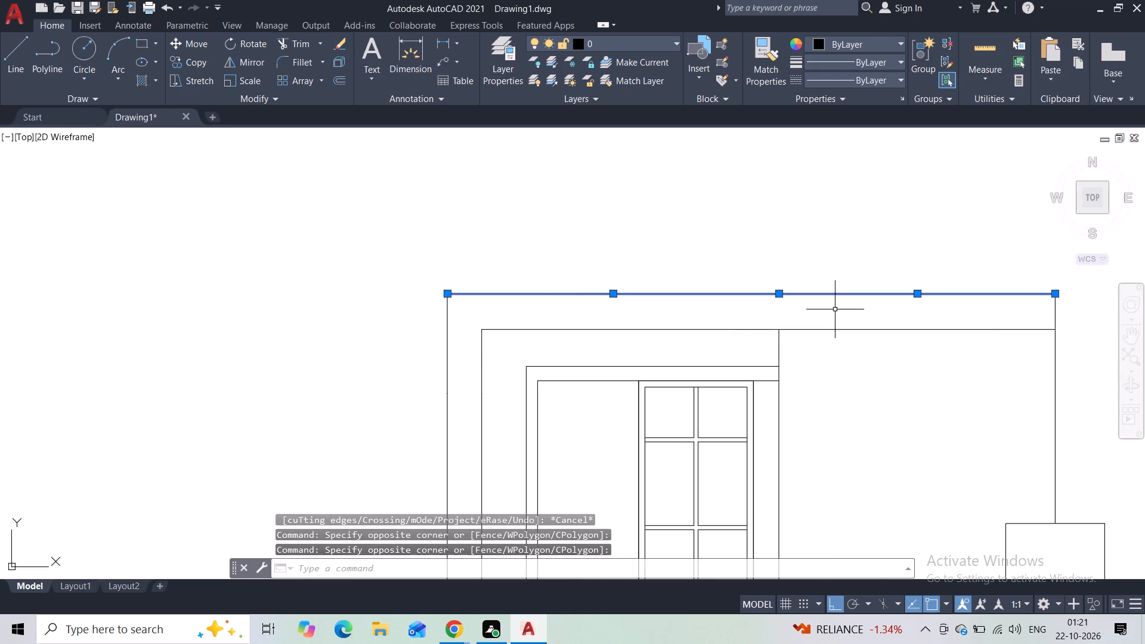
pyautogui.press('j')
pyautogui.press('Return')
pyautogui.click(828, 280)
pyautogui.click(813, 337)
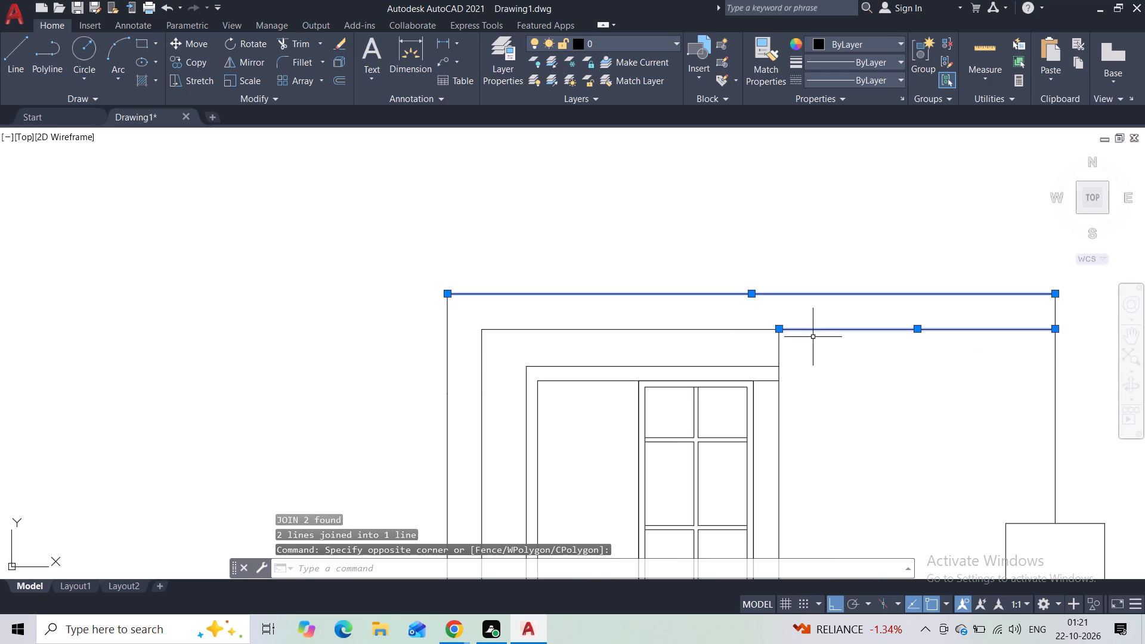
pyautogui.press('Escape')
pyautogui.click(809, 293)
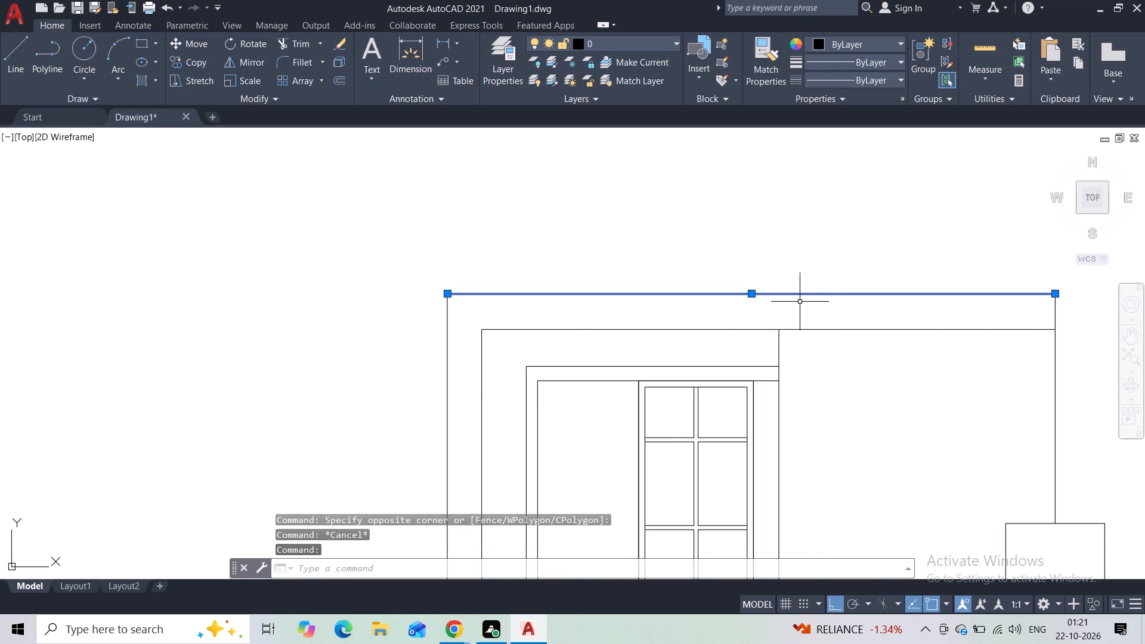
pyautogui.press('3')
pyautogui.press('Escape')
# Offset the joined topmost line 3" upward.
pyautogui.click(785, 271)
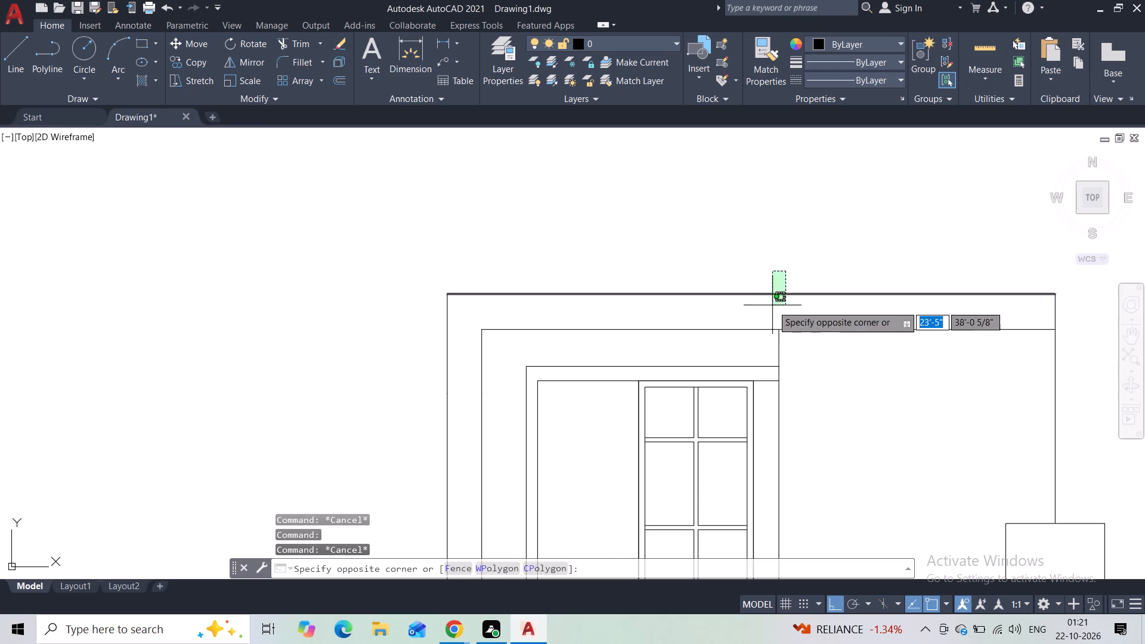
pyautogui.click(772, 305)
pyautogui.click(342, 81)
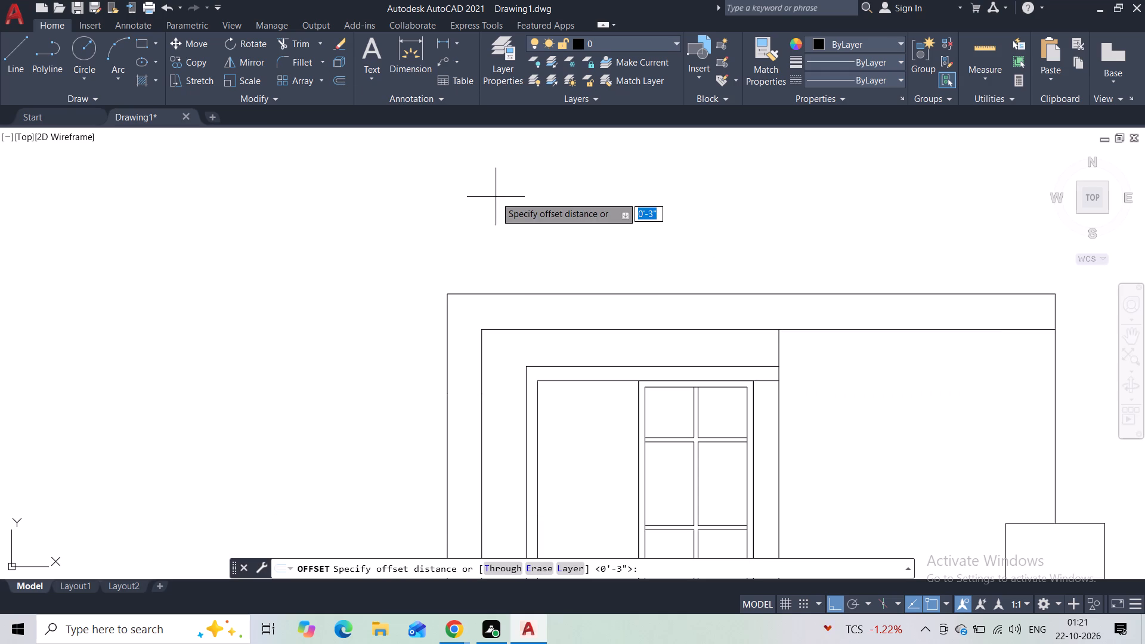
pyautogui.write('3"')
pyautogui.press('Return')
pyautogui.click(494, 197)
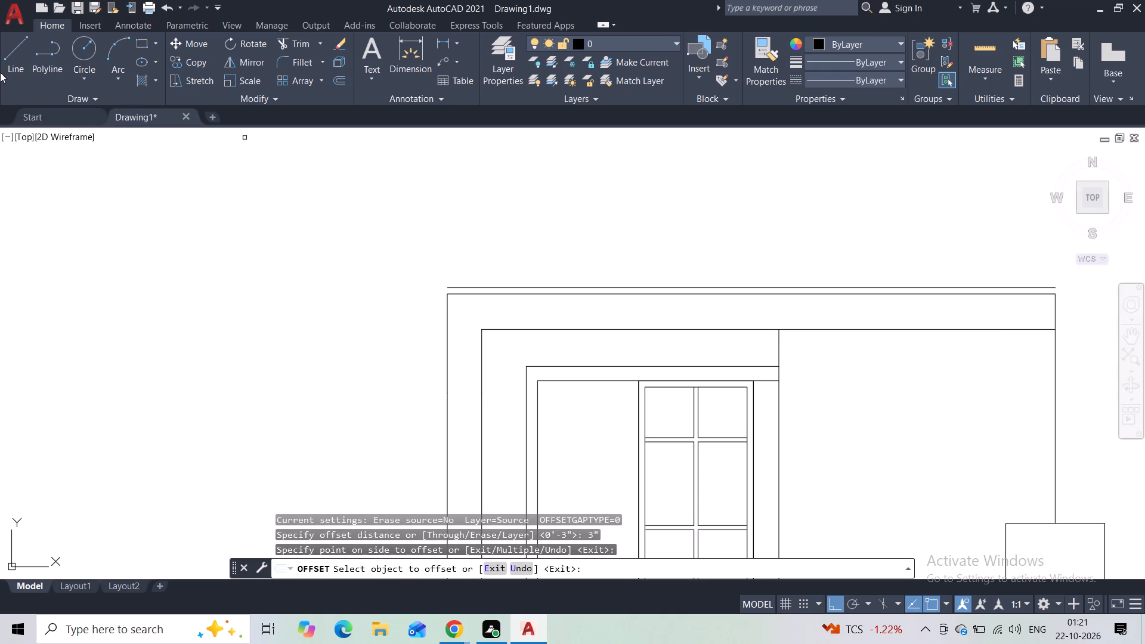
# Close both ends of the 3" strip with short vertical lines between the offset line and the frame's top corners.
pyautogui.scroll(-2, 437, 227)
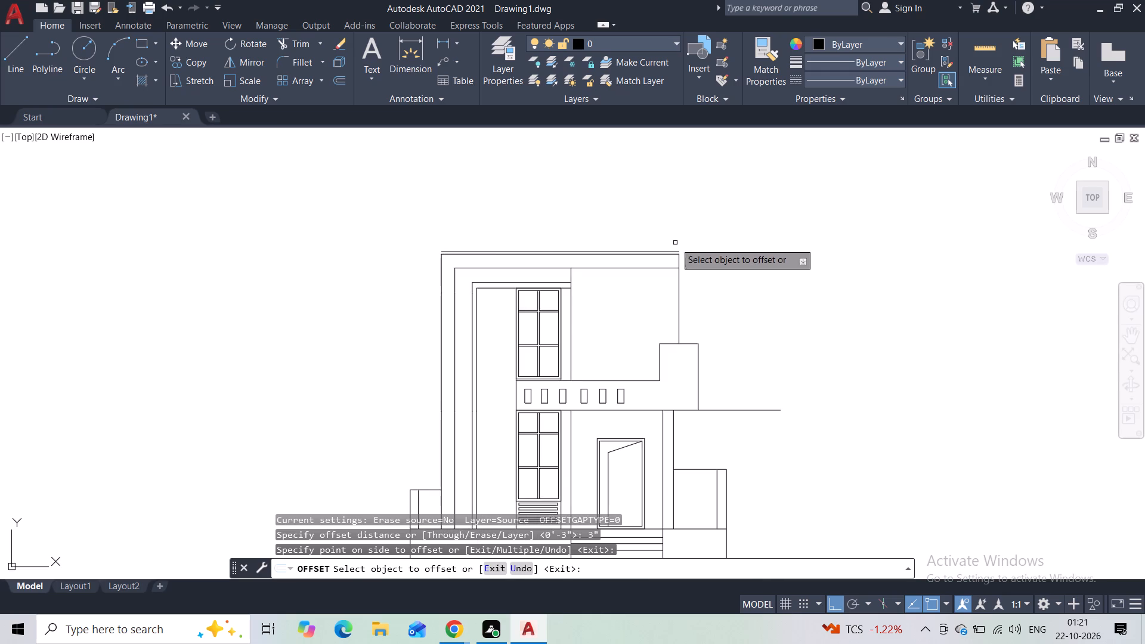
pyautogui.scroll(2, 519, 234)
pyautogui.click(7, 67)
pyautogui.scroll(3, 305, 298)
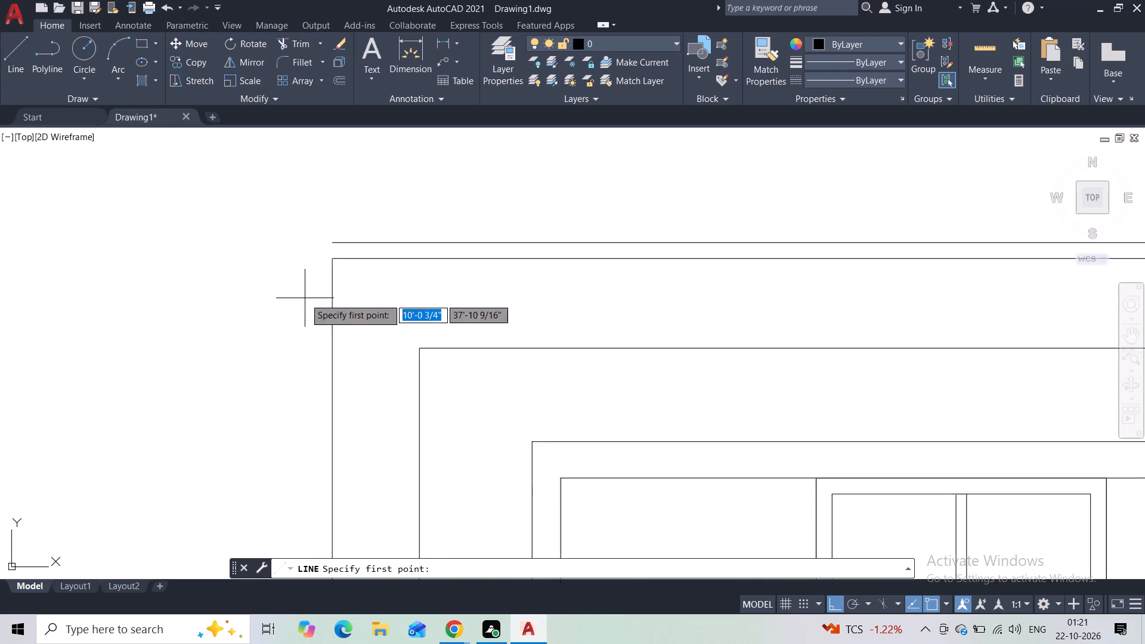
pyautogui.click(347, 212)
pyautogui.click(343, 239)
pyautogui.press('Escape')
pyautogui.scroll(-3, 497, 293)
pyautogui.moveTo(589, 293); pyautogui.dragTo(30, 280, button='middle')
pyautogui.scroll(2, 620, 254)
pyautogui.press('space')
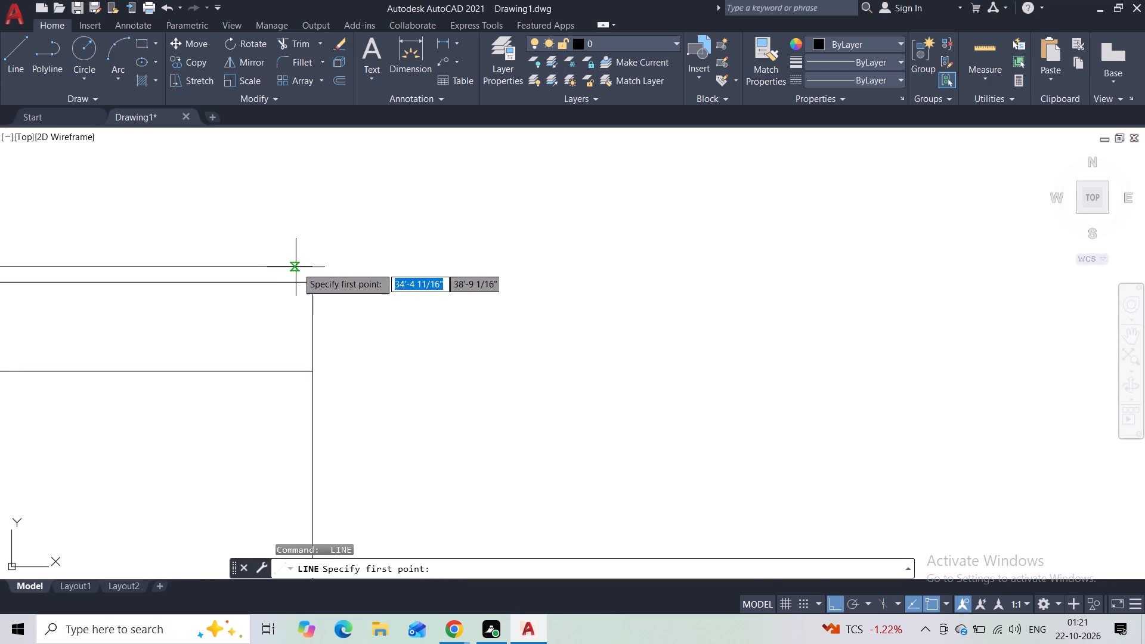
pyautogui.click(312, 270)
pyautogui.click(312, 284)
pyautogui.press('Escape')
# Draw a parapet outline from the strip's top left corner: 3' up, about 24' across, and down to the strip's top right corner.
pyautogui.scroll(-2, 326, 259)
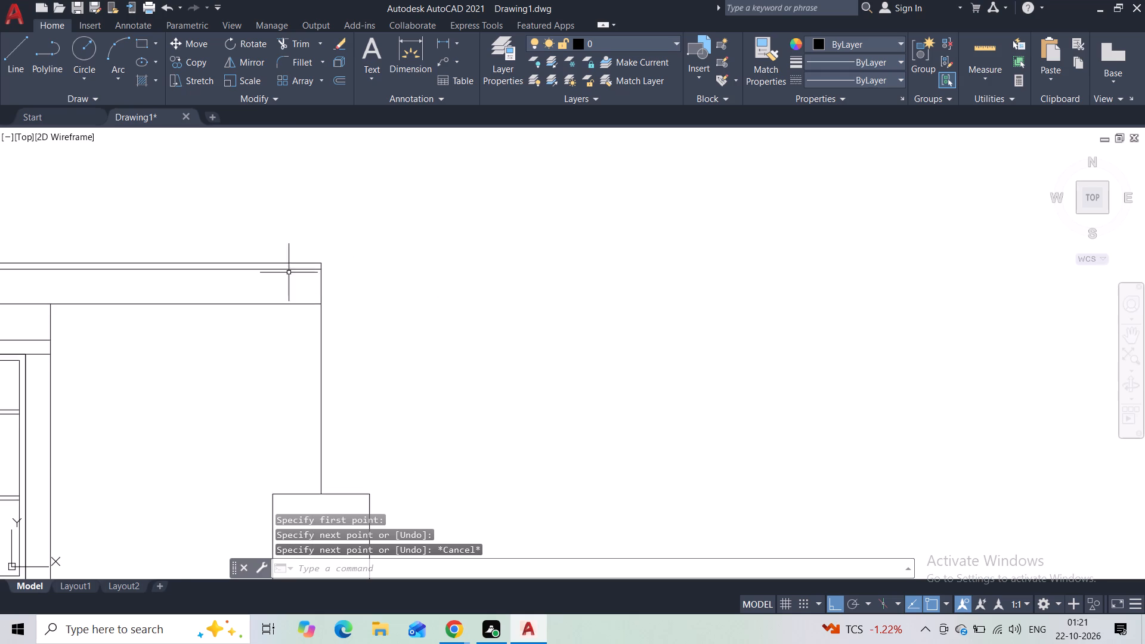
pyautogui.scroll(-1, 276, 289)
pyautogui.moveTo(274, 289); pyautogui.dragTo(544, 316, button='middle')
pyautogui.scroll(-2, 417, 289)
pyautogui.scroll(1, 414, 287)
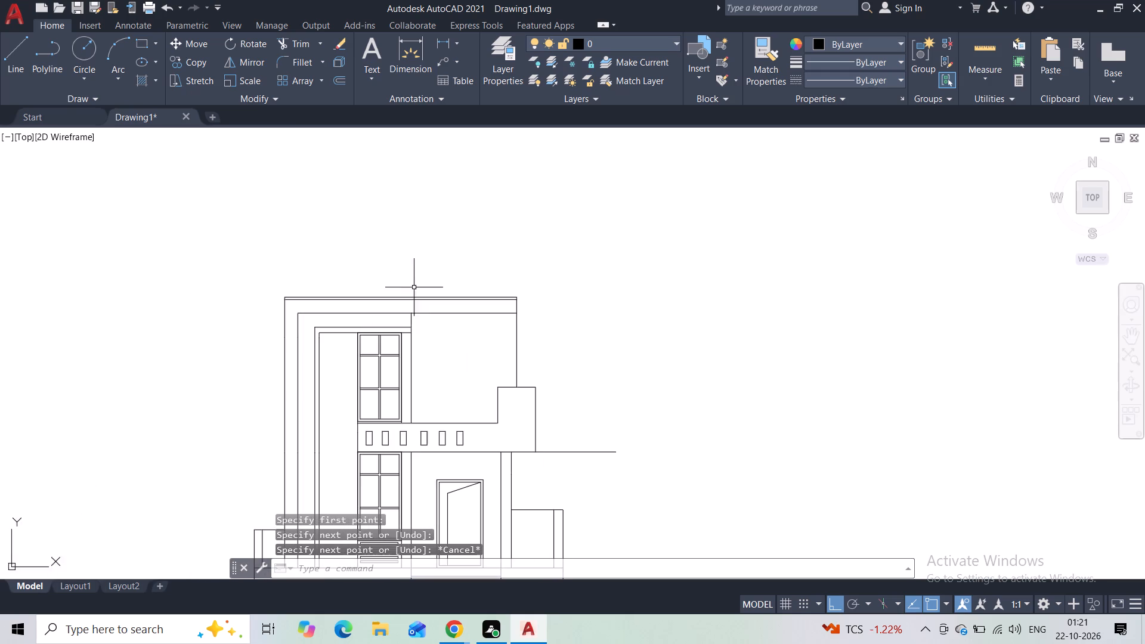
pyautogui.scroll(1, 414, 287)
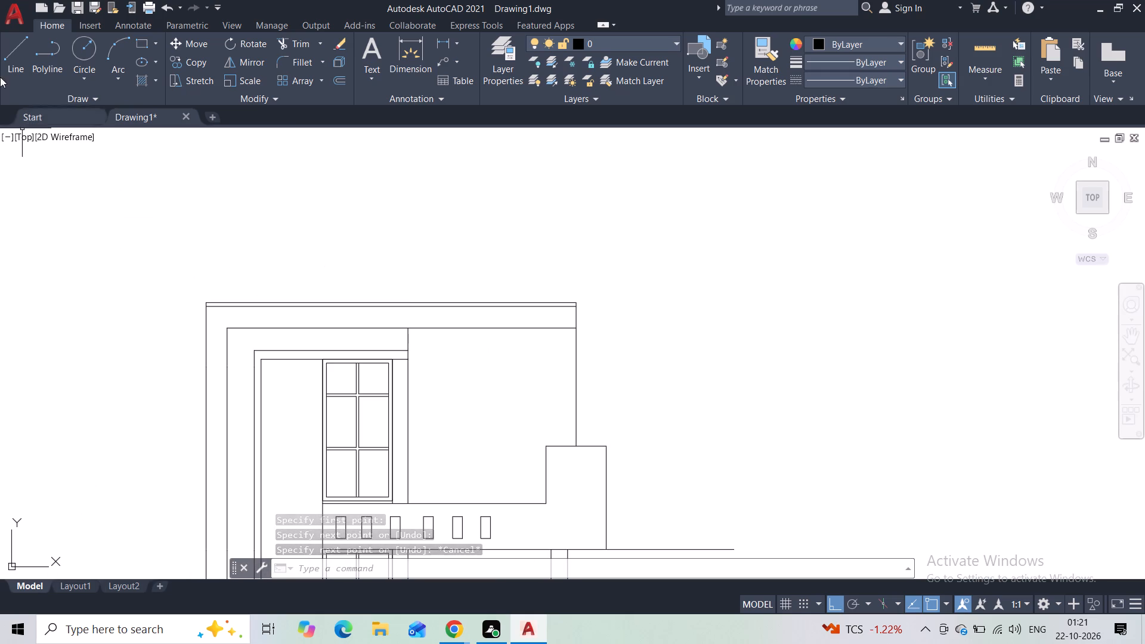
pyautogui.click(2, 54)
pyautogui.scroll(3, 199, 296)
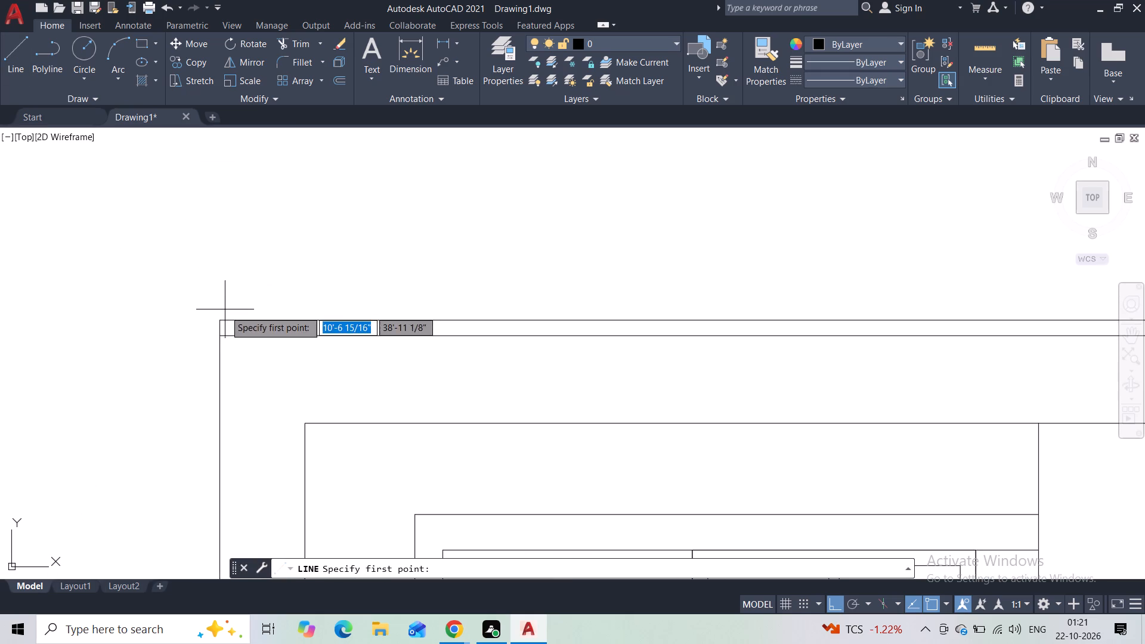
pyautogui.click(222, 314)
pyautogui.write("3'")
pyautogui.press('Return')
pyautogui.scroll(-4, 239, 246)
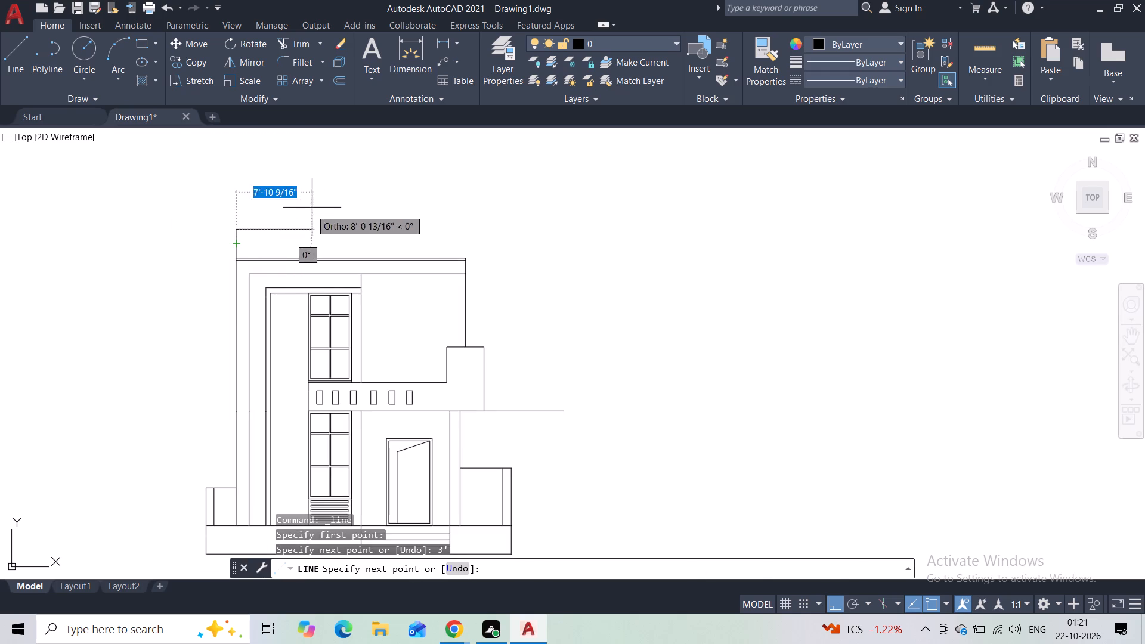
pyautogui.scroll(3, 450, 222)
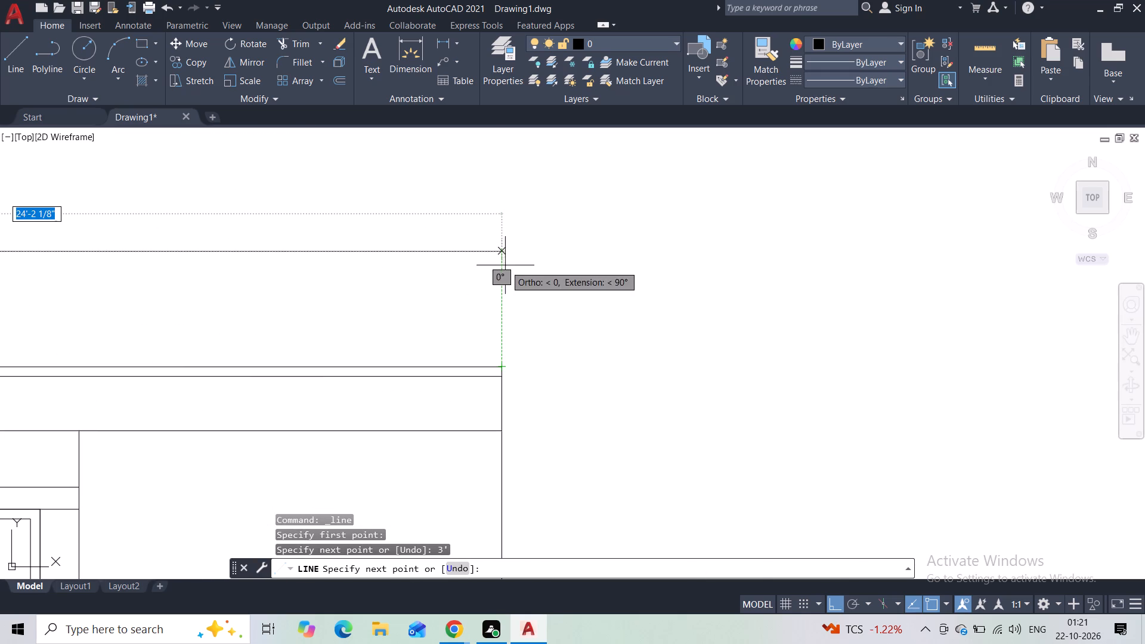
pyautogui.click(506, 249)
pyautogui.click(499, 363)
pyautogui.press('Escape')
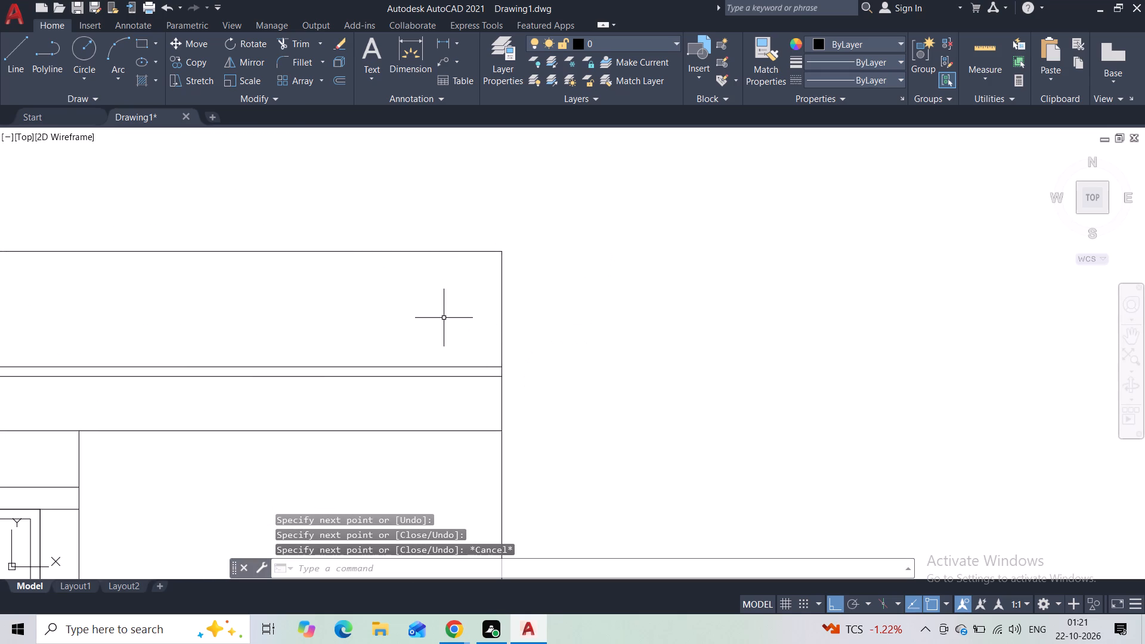
# Draw a 2" high coping outline on the parapet's top, overhanging about 5" at the left end and about 10" at the right end.
pyautogui.scroll(-4, 434, 315)
pyautogui.scroll(4, 364, 315)
pyautogui.moveTo(360, 319); pyautogui.dragTo(606, 321, button='middle')
pyautogui.scroll(-2, 606, 321)
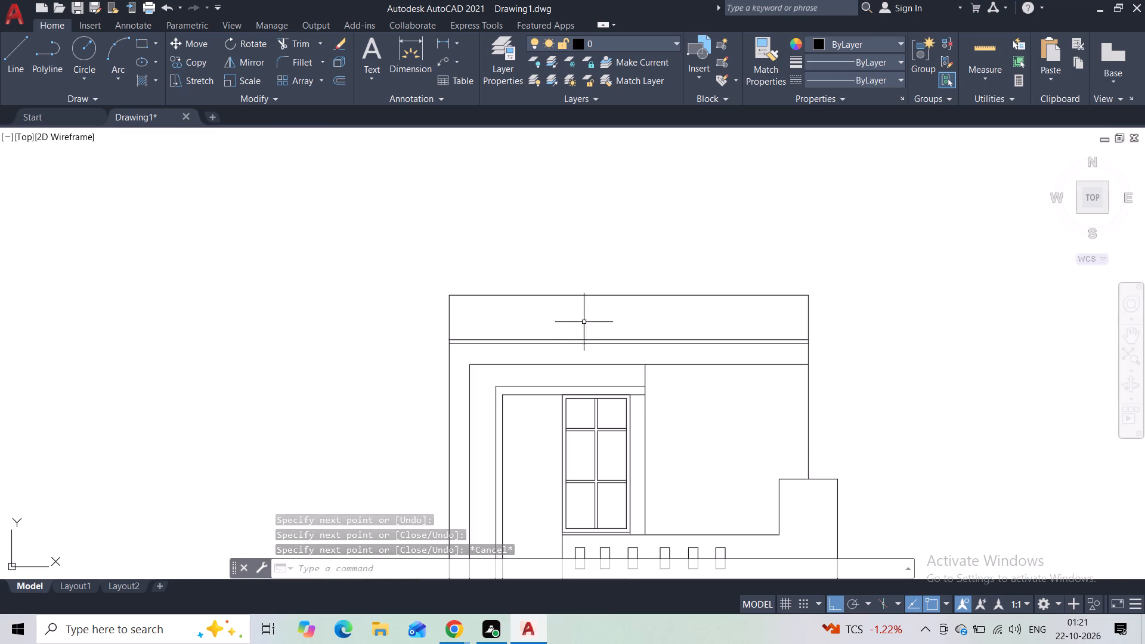
pyautogui.click(7, 56)
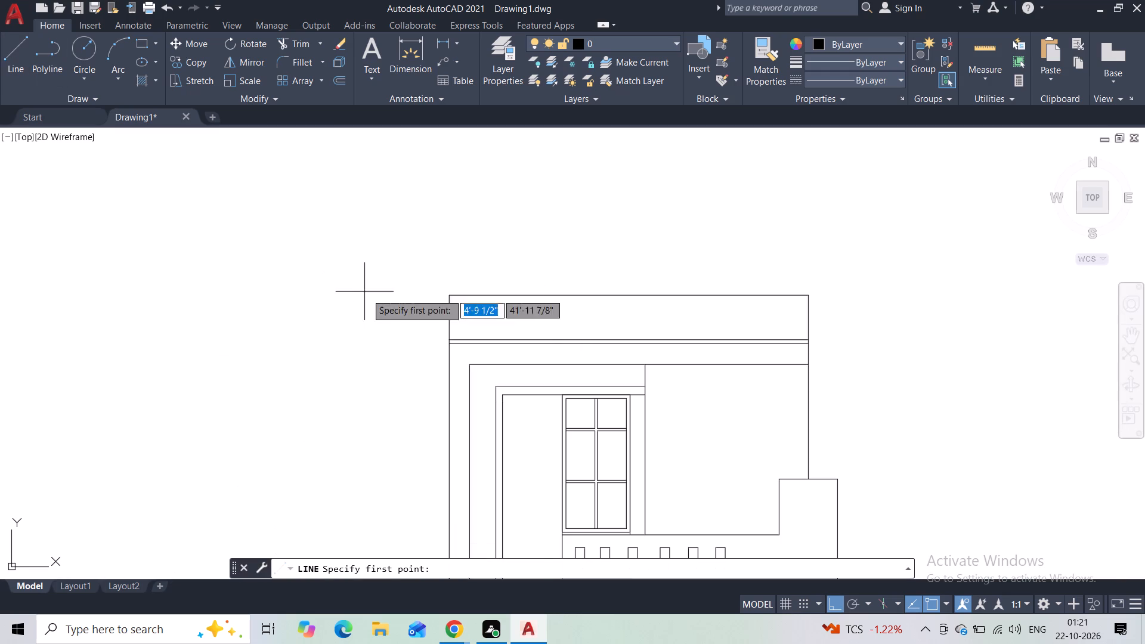
pyautogui.scroll(2, 385, 300)
pyautogui.click(540, 287)
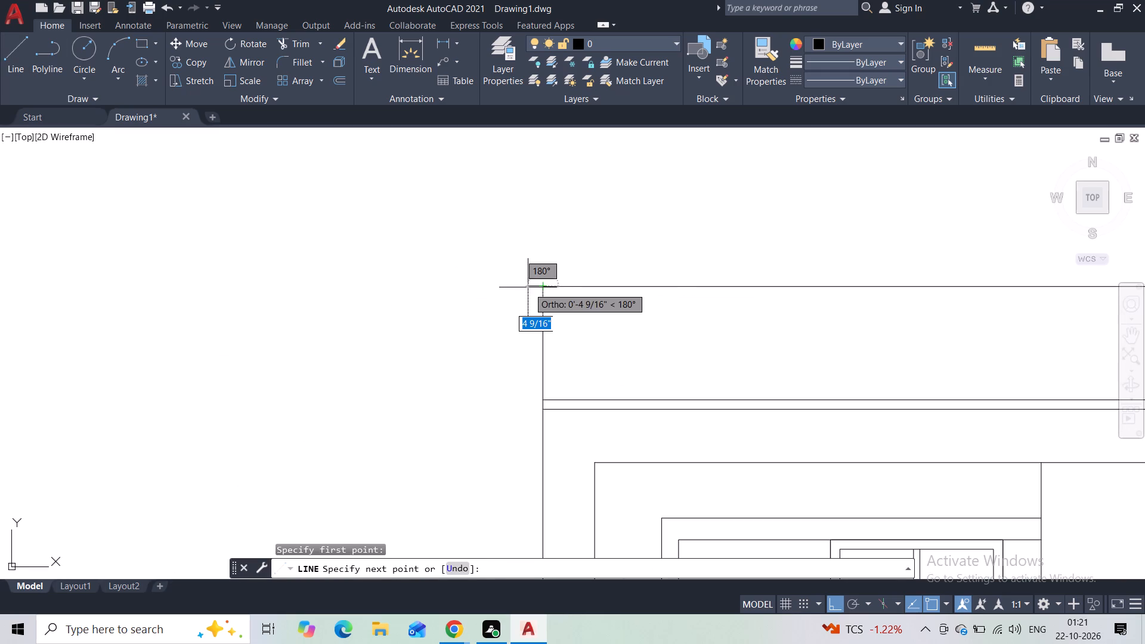
pyautogui.click(525, 287)
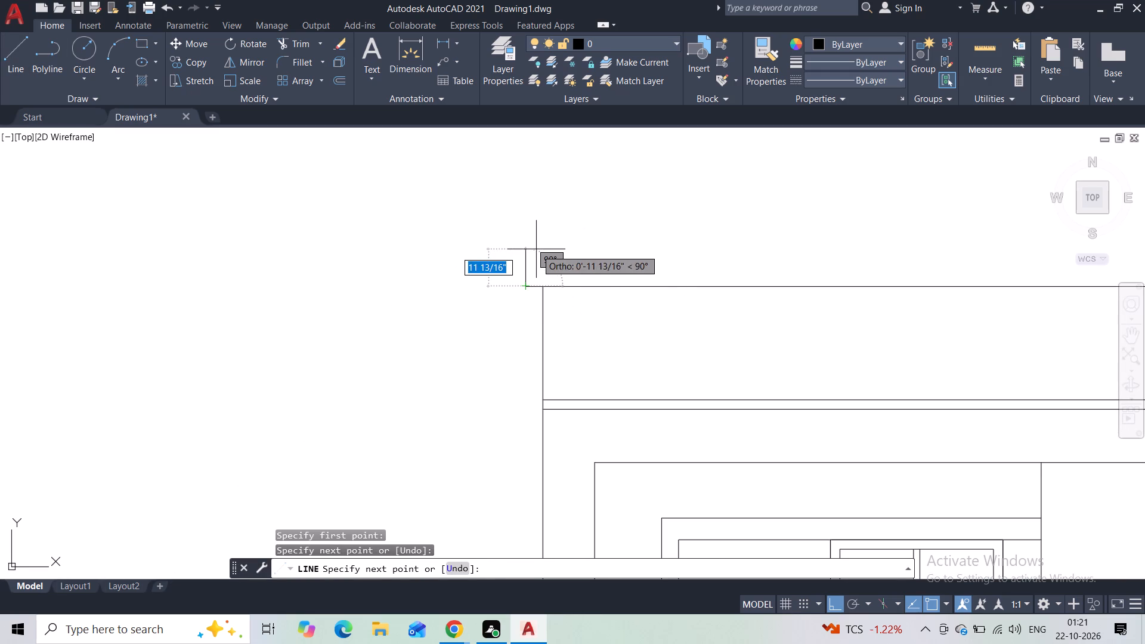
pyautogui.write('2"')
pyautogui.press('Return')
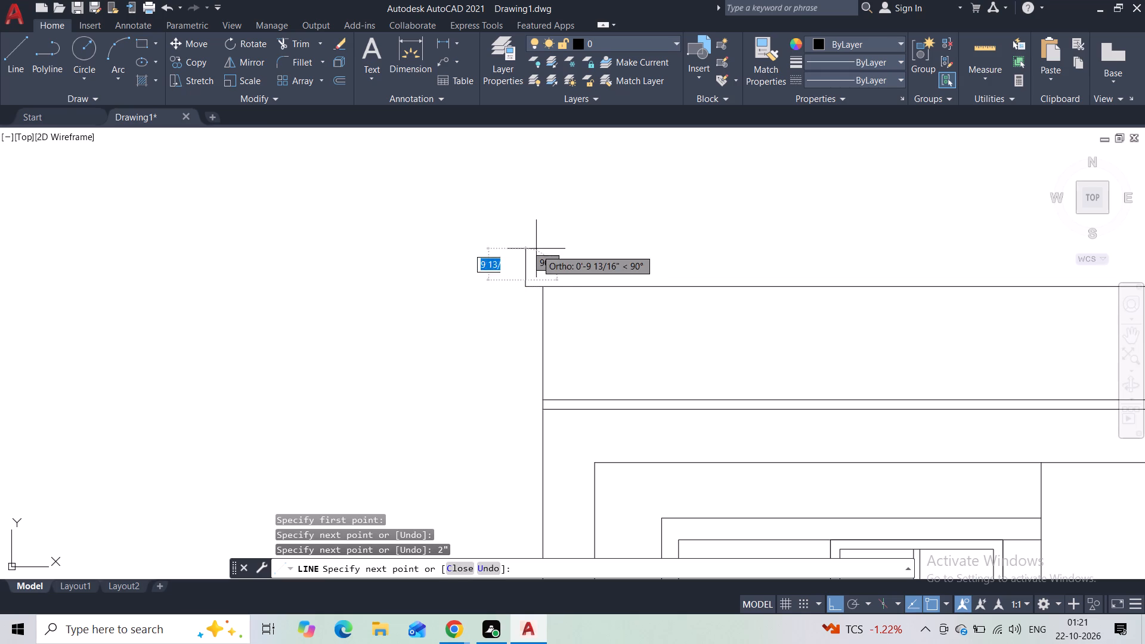
pyautogui.moveTo(596, 270); pyautogui.dragTo(360, 262, button='middle')
pyautogui.scroll(1, 358, 256)
pyautogui.scroll(-2, 359, 252)
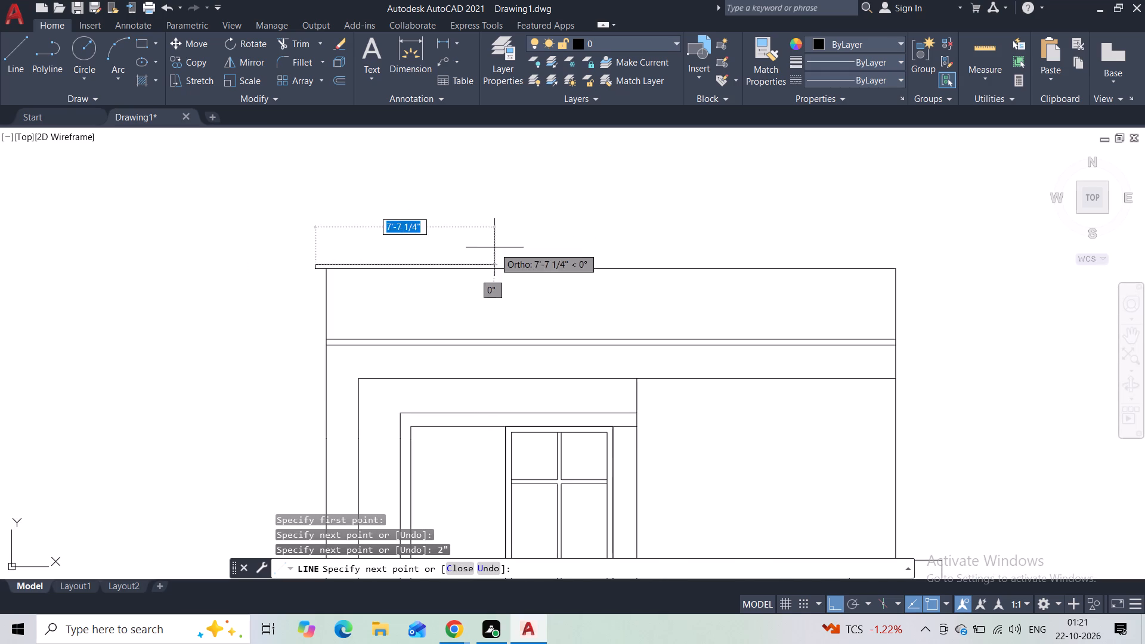
pyautogui.click(916, 239)
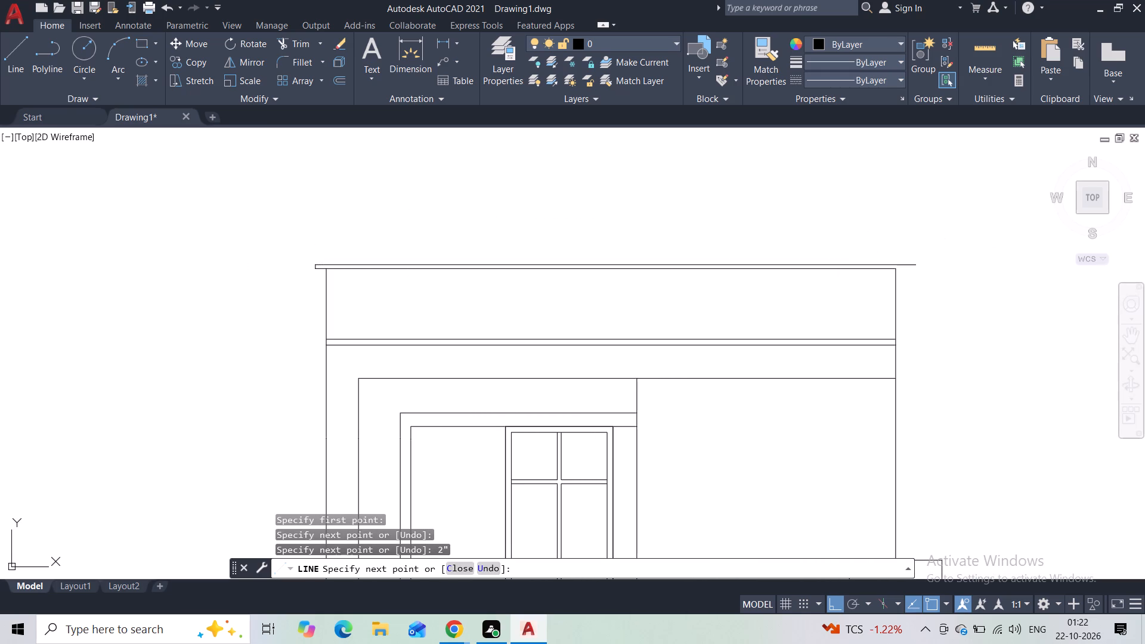
pyautogui.scroll(4, 912, 259)
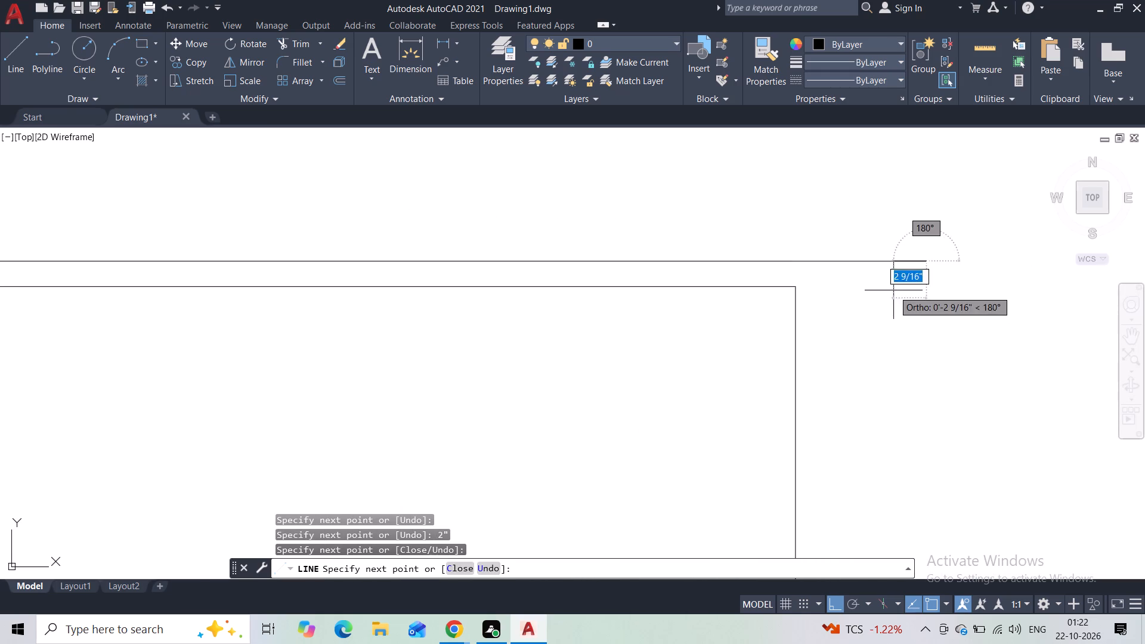
pyautogui.click(914, 284)
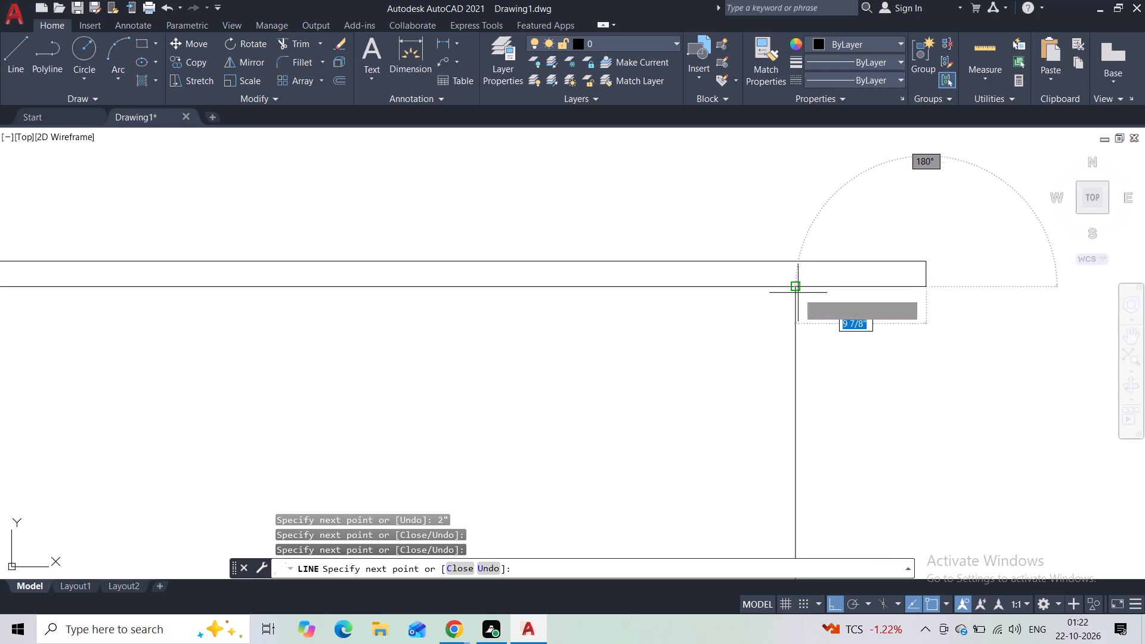
pyautogui.click(796, 293)
pyautogui.press('Escape')
# Examine the elevation's overall shape and the parapet's right end above the upper storey.
pyautogui.scroll(-5, 743, 312)
pyautogui.scroll(-2, 661, 340)
pyautogui.scroll(2, 631, 351)
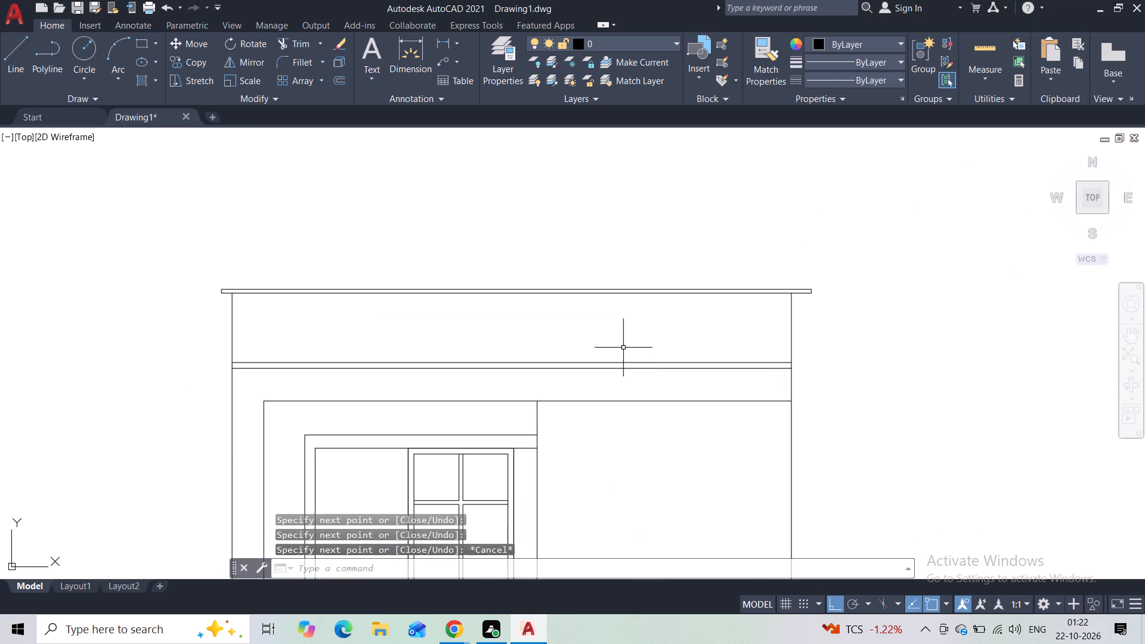
pyautogui.scroll(1, 572, 327)
pyautogui.moveTo(572, 329); pyautogui.dragTo(760, 321, button='middle')
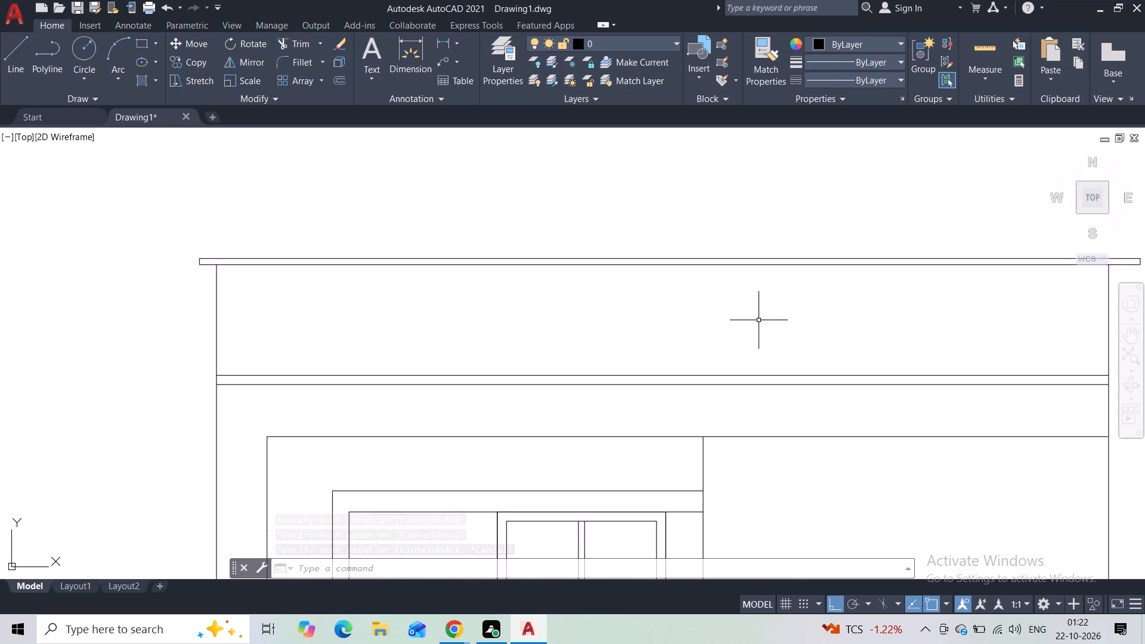
pyautogui.scroll(-3, 757, 313)
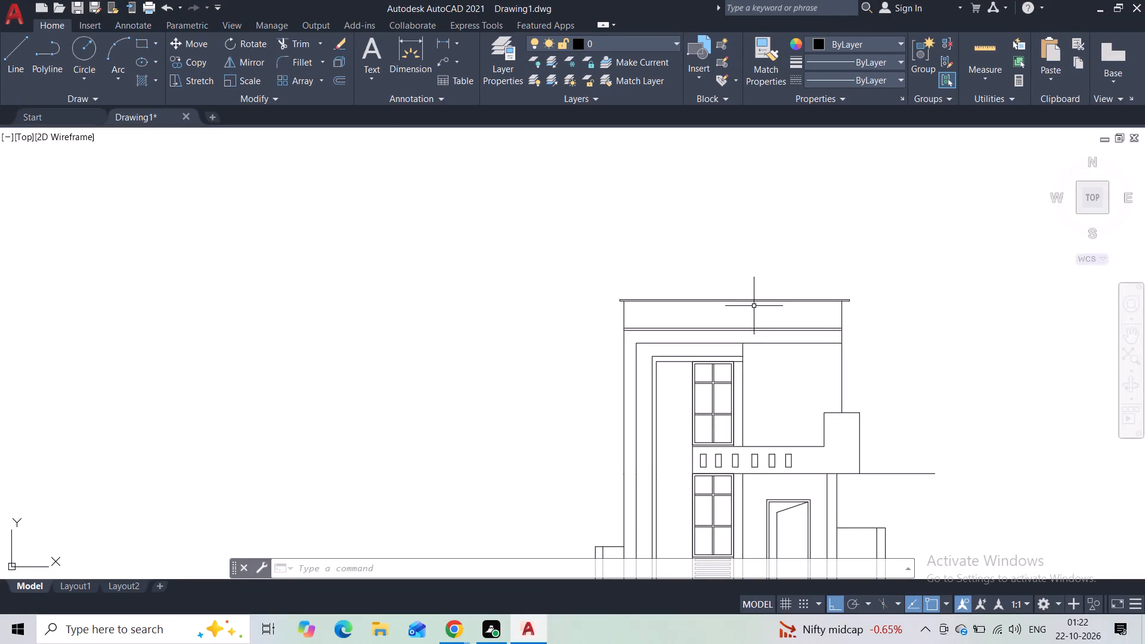
pyautogui.moveTo(766, 264); pyautogui.dragTo(757, 263, button='middle')
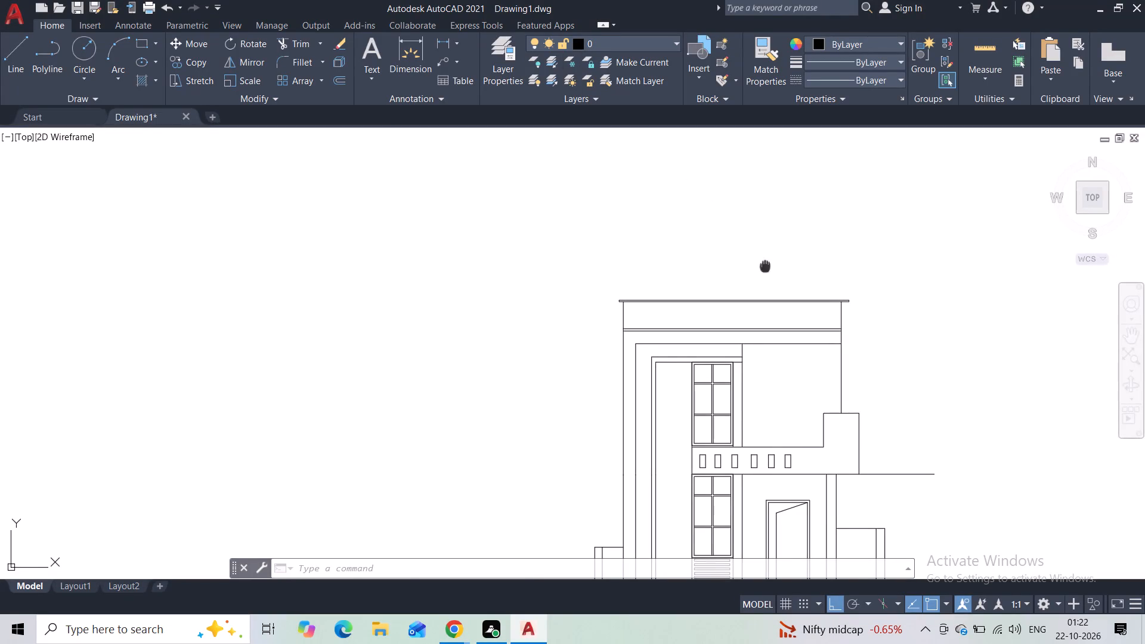
pyautogui.moveTo(757, 263); pyautogui.dragTo(531, 264, button='middle')
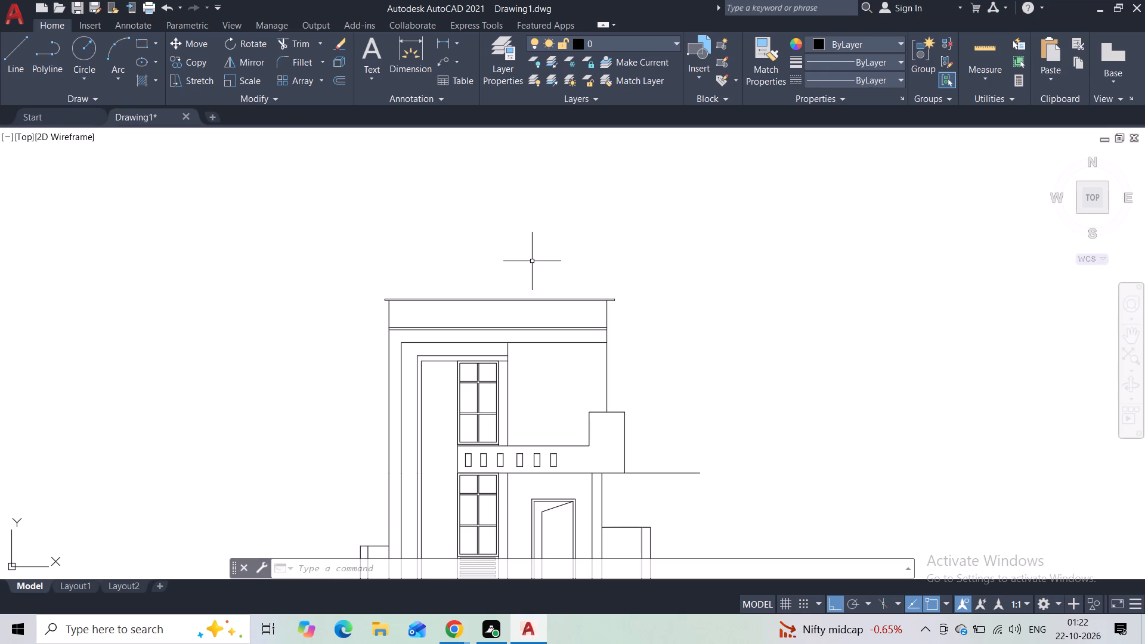
pyautogui.moveTo(602, 267); pyautogui.dragTo(589, 248, button='middle')
pyautogui.moveTo(602, 267); pyautogui.dragTo(596, 256, button='right')
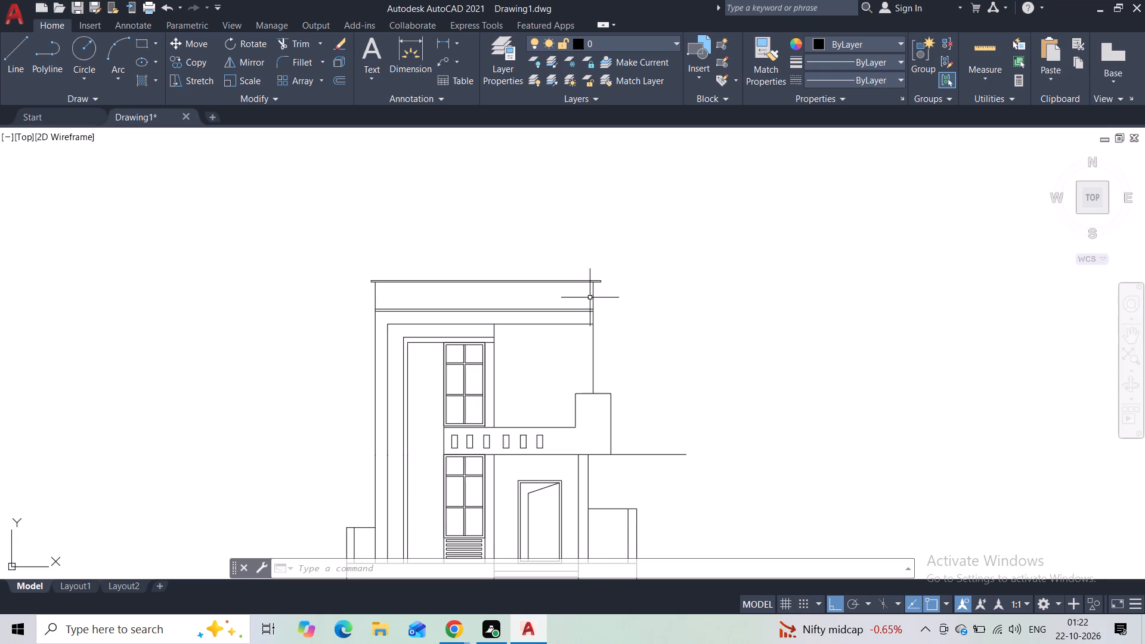
pyautogui.scroll(2, 582, 305)
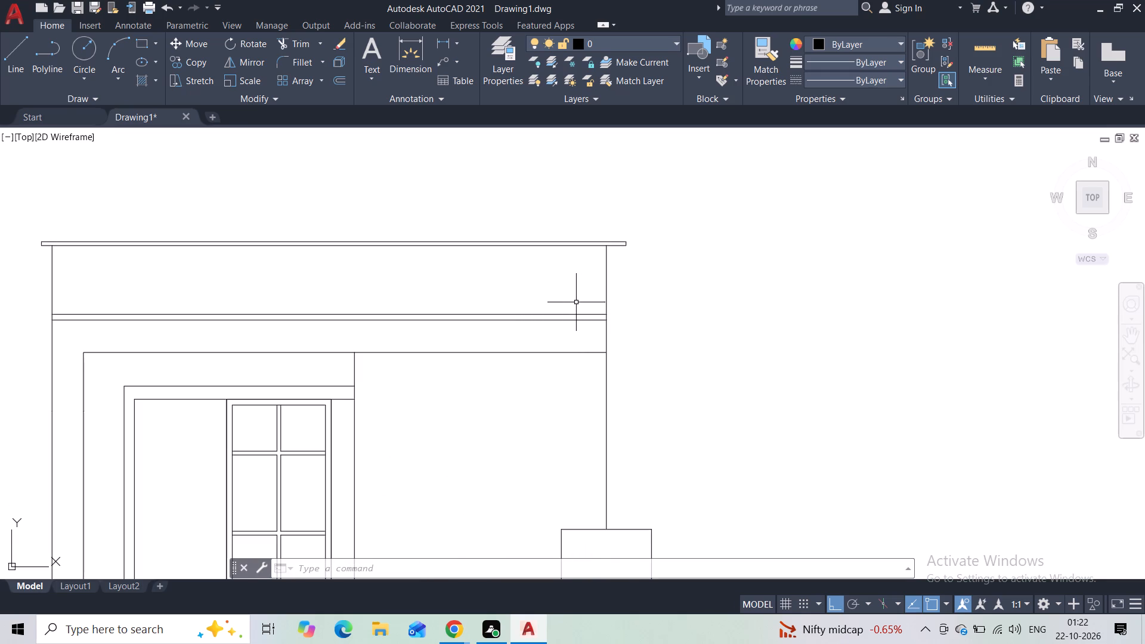
pyautogui.moveTo(561, 299); pyautogui.dragTo(519, 281, button='middle')
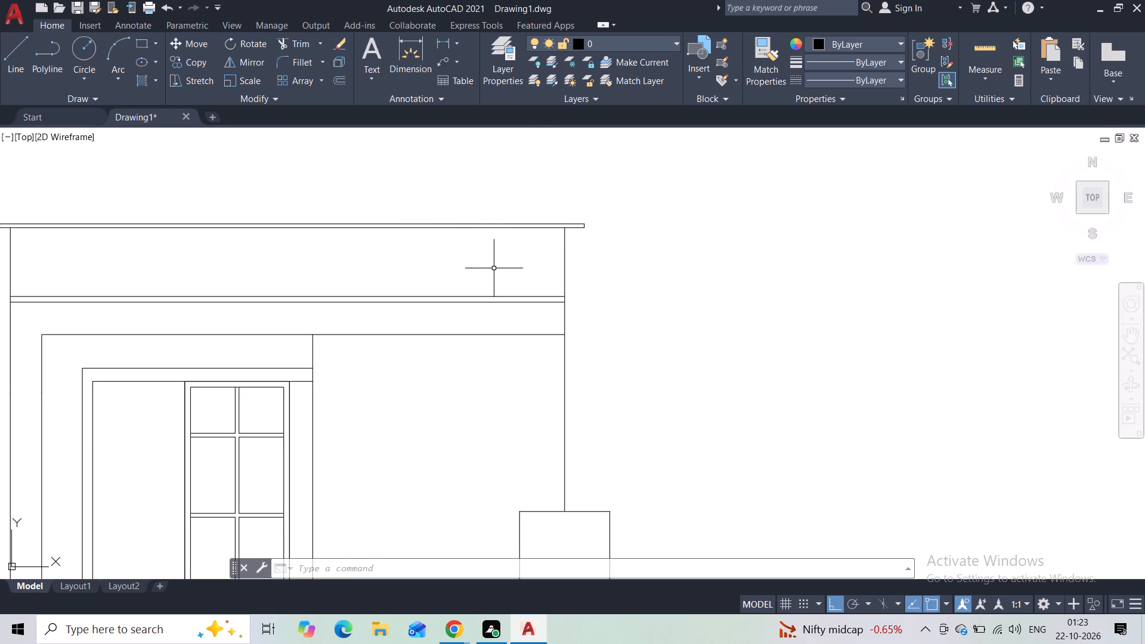
pyautogui.moveTo(491, 267); pyautogui.dragTo(361, 258, button='middle')
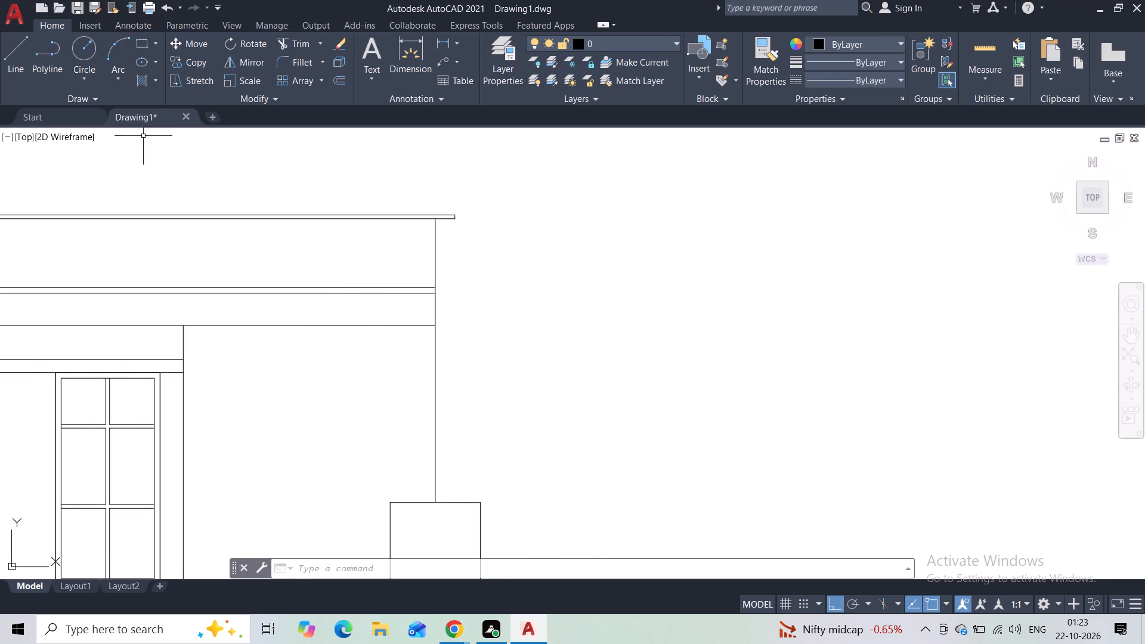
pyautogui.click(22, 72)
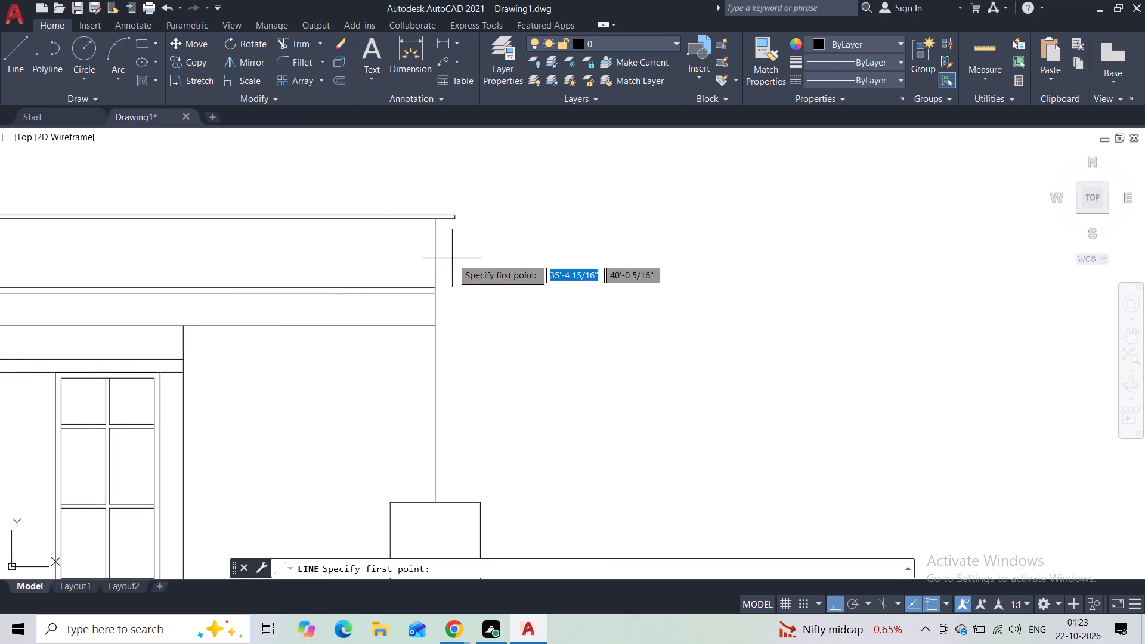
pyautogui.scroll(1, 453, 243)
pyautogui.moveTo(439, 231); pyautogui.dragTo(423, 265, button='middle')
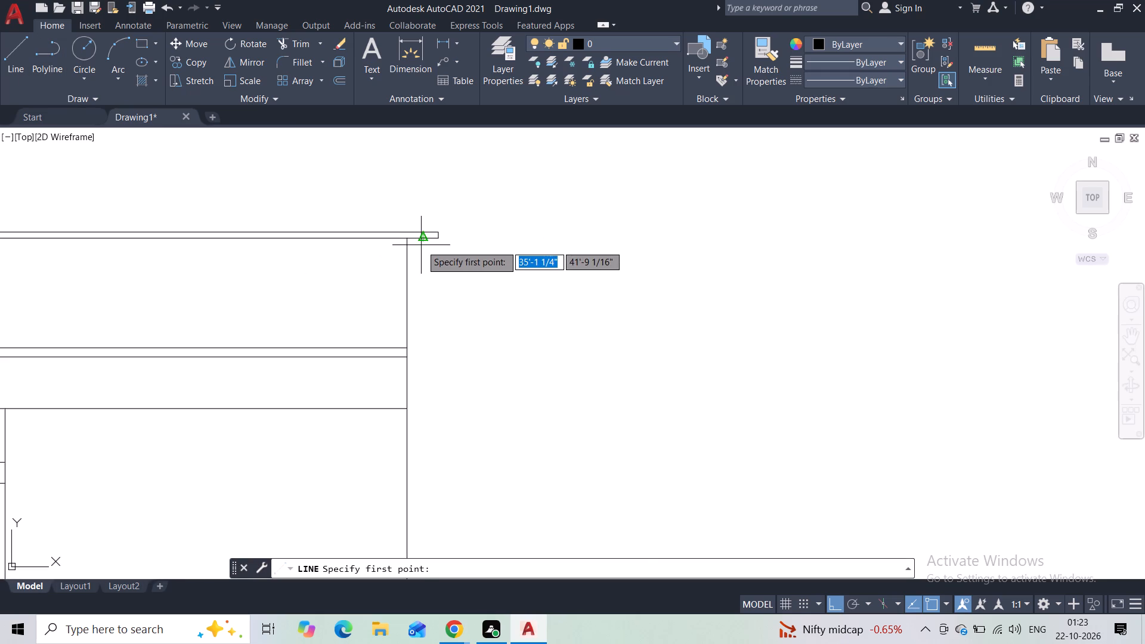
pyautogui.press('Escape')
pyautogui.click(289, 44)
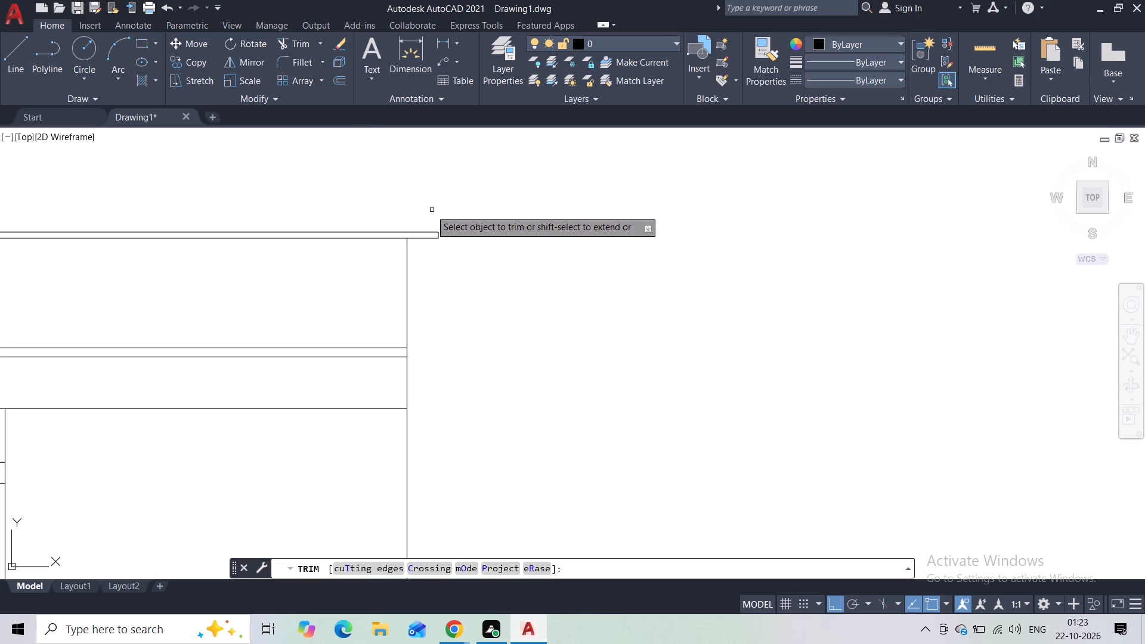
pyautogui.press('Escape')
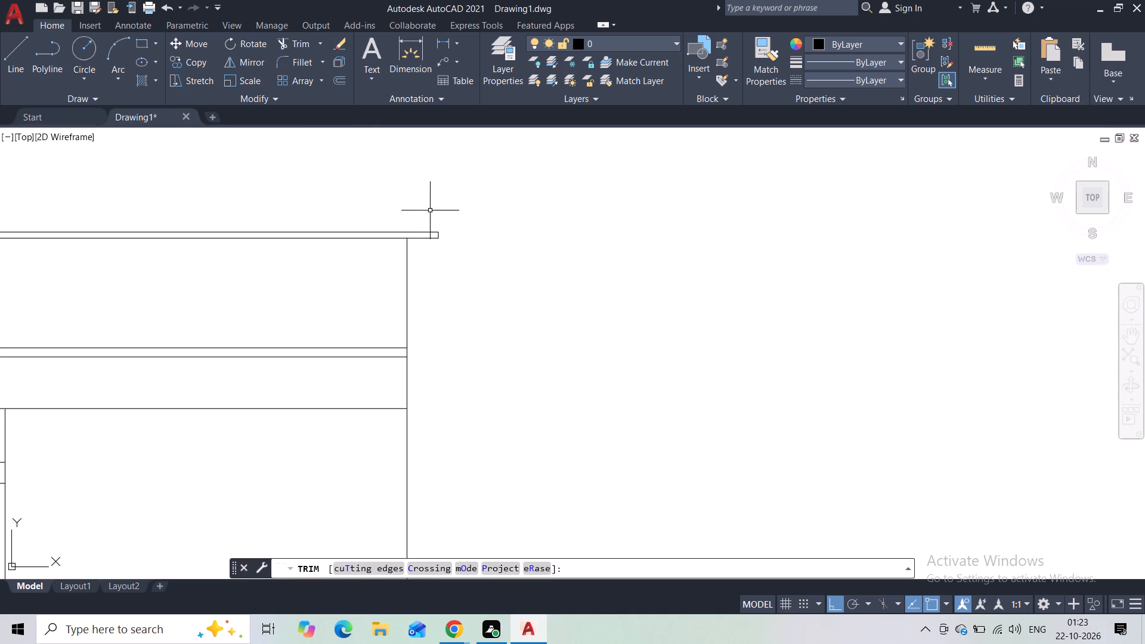
# Draw a parapet extension from the 3" strip's top right corner: about 1'-3" outward, up to the coping's underside, and back to its lower right corner.
pyautogui.click(14, 60)
pyautogui.click(408, 346)
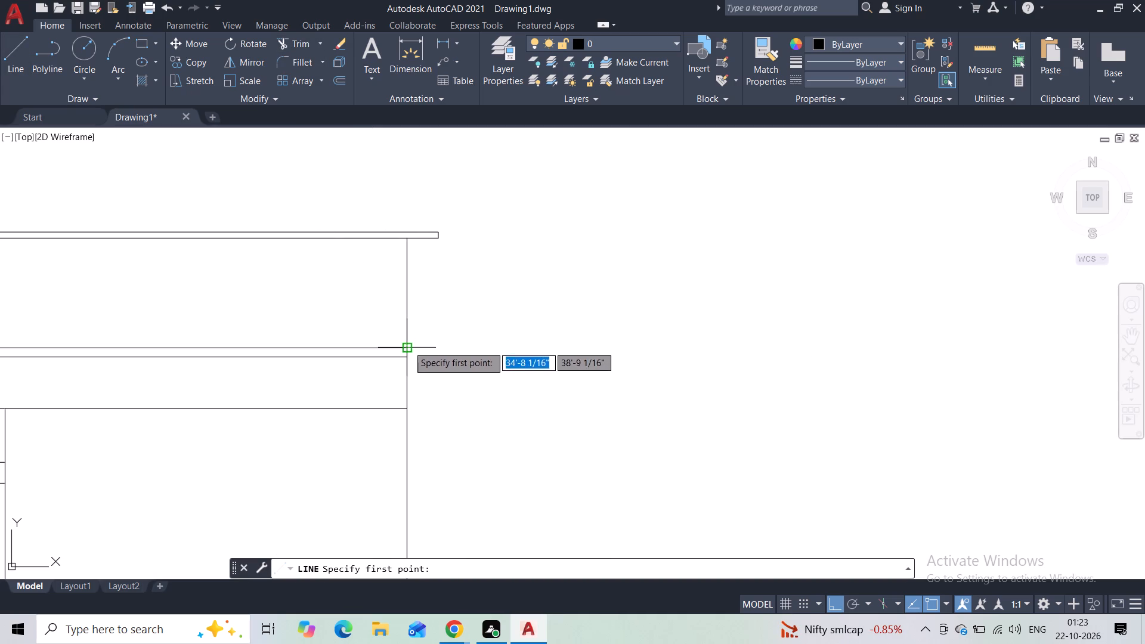
pyautogui.click(451, 345)
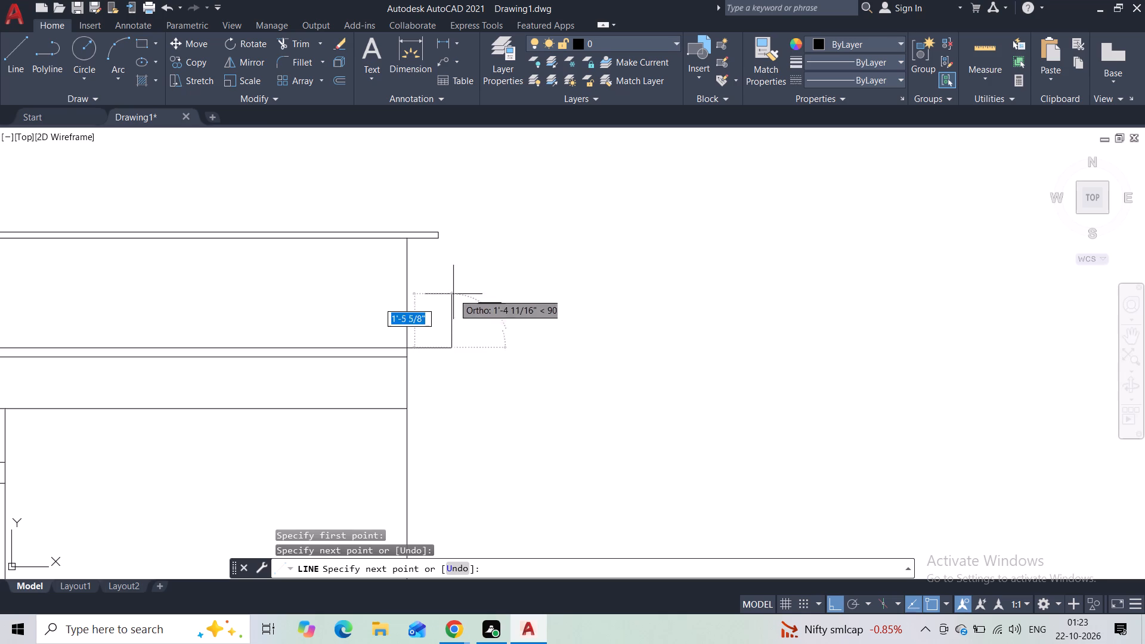
pyautogui.click(445, 241)
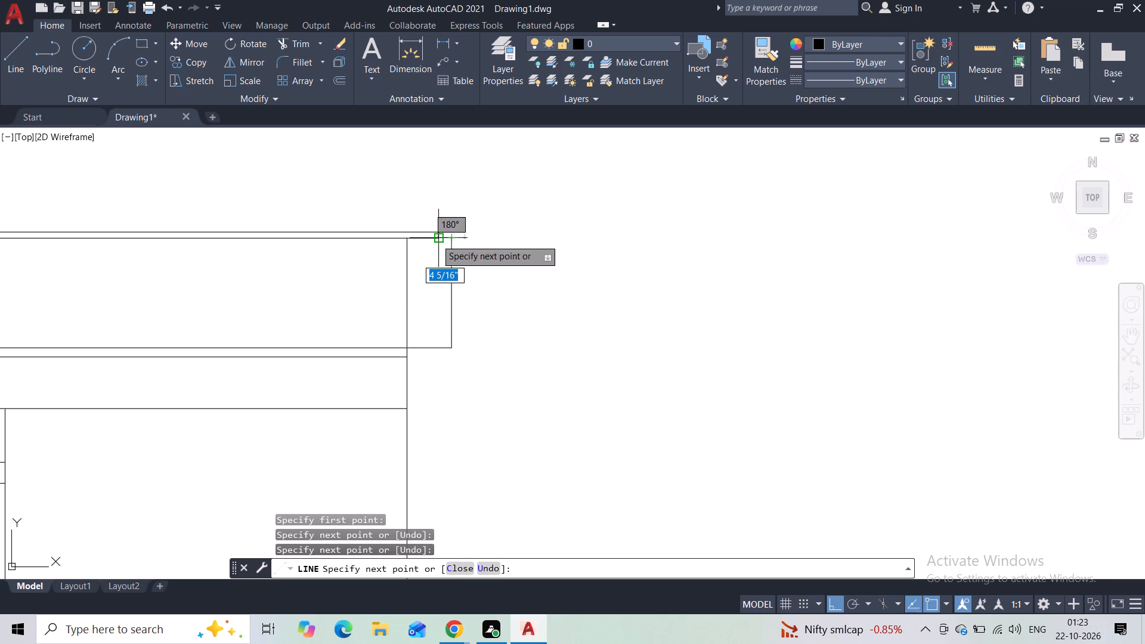
pyautogui.click(435, 239)
pyautogui.press('Escape')
# Extend the 3" strip's bottom edge rightward, flush with the parapet extension, and close its end with a short vertical line.
pyautogui.scroll(1, 447, 239)
pyautogui.moveTo(440, 274); pyautogui.dragTo(430, 211, button='middle')
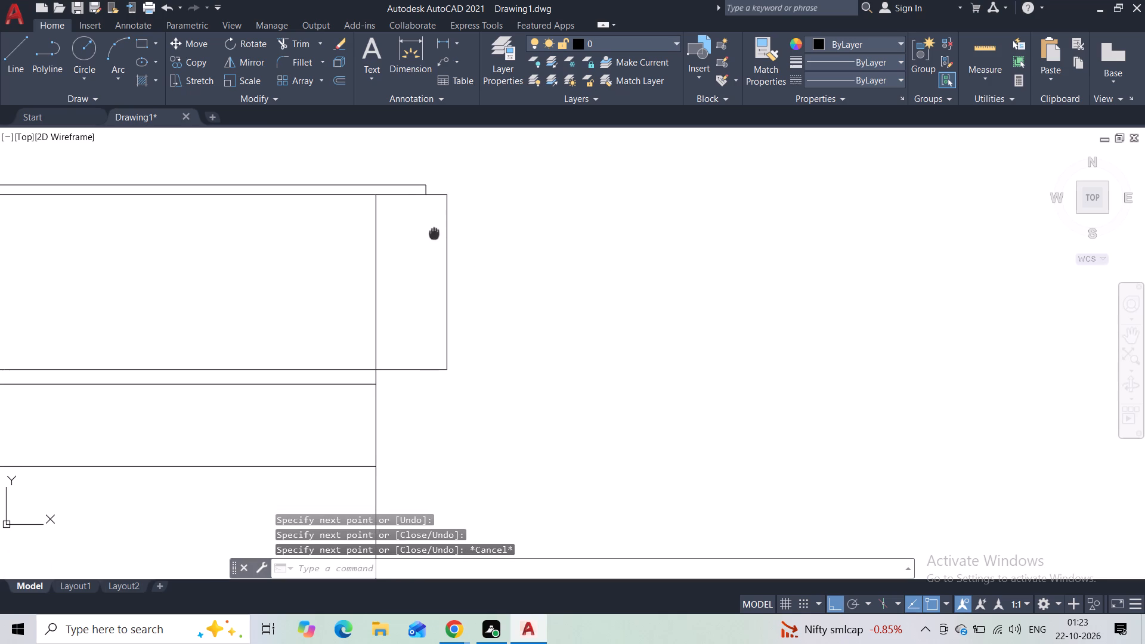
pyautogui.moveTo(430, 211); pyautogui.dragTo(428, 205, button='middle')
pyautogui.click(17, 66)
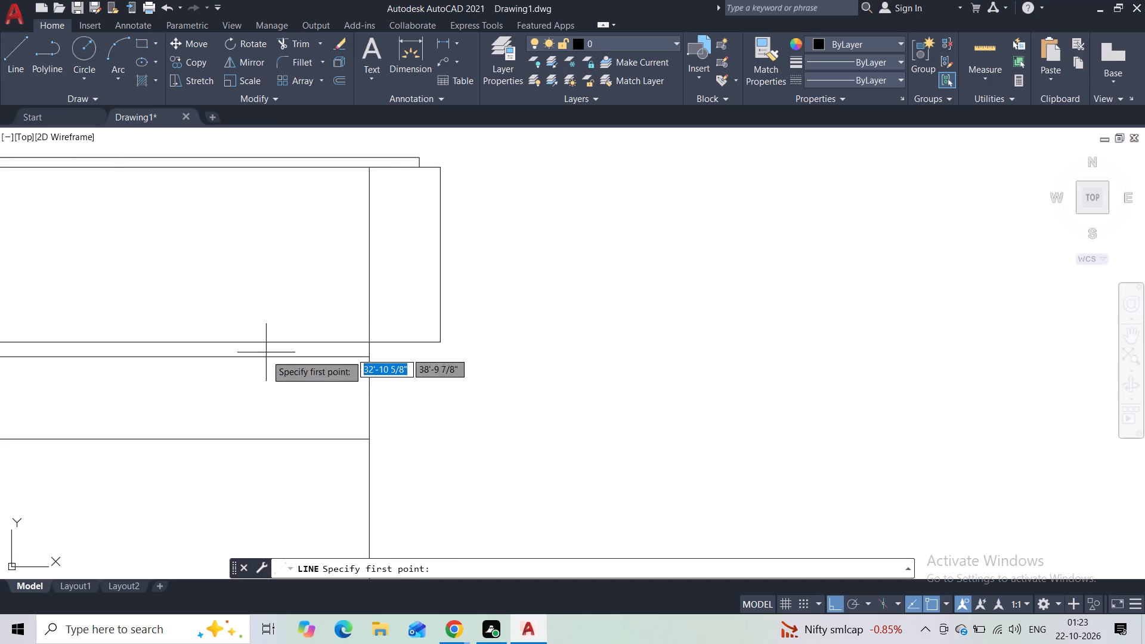
pyautogui.scroll(2, 348, 393)
pyautogui.click(391, 303)
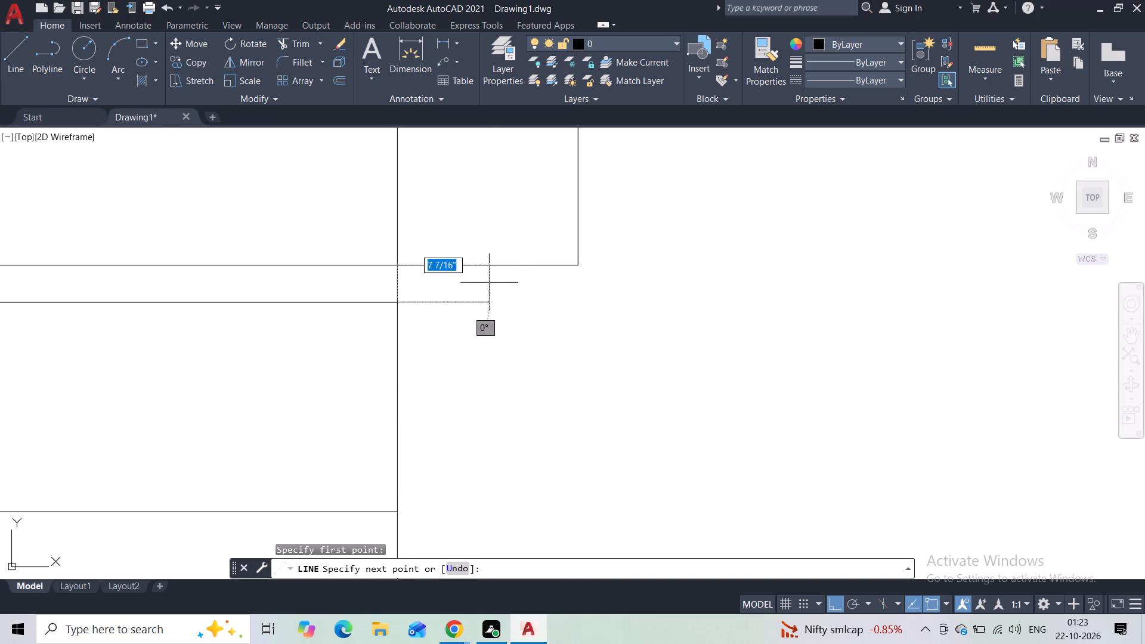
pyautogui.click(580, 303)
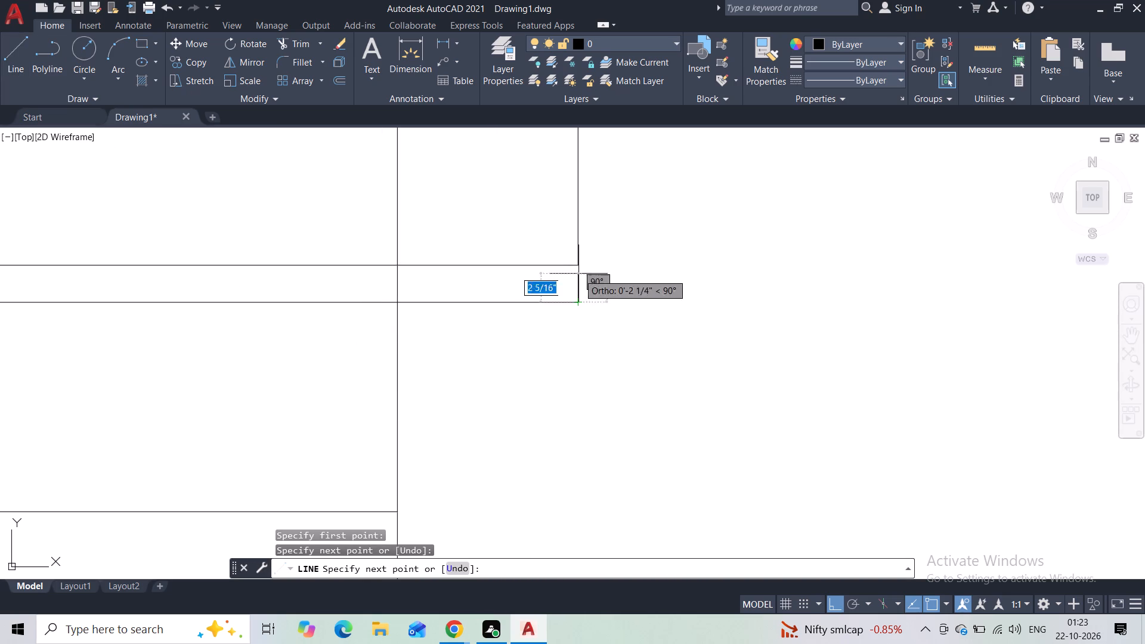
pyautogui.click(578, 268)
pyautogui.press('Escape')
# Draw a line from the band's lower right corner below the strip, flush with the extension, and up to the extended strip's lower corner.
pyautogui.moveTo(551, 359); pyautogui.dragTo(530, 309, button='middle')
pyautogui.scroll(-2, 528, 309)
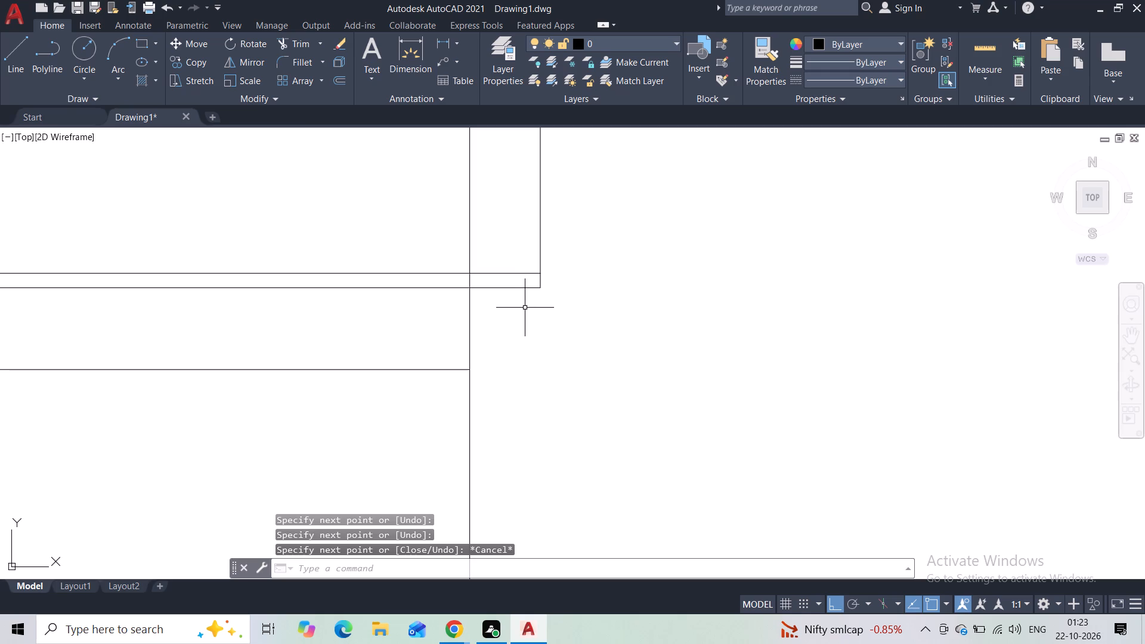
pyautogui.press('space')
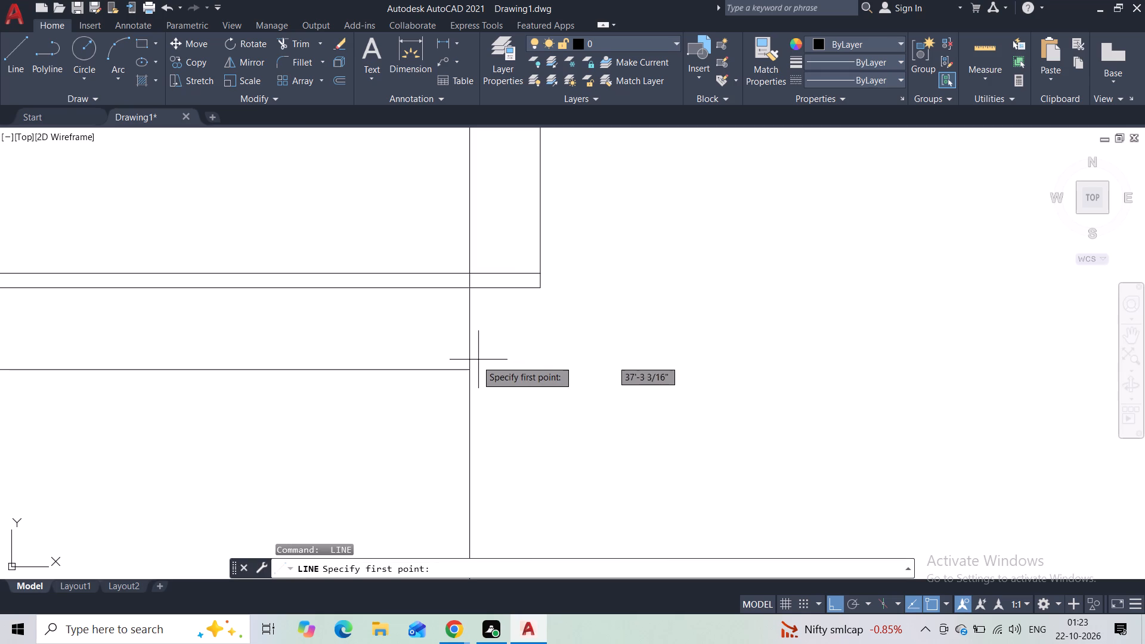
pyautogui.click(470, 367)
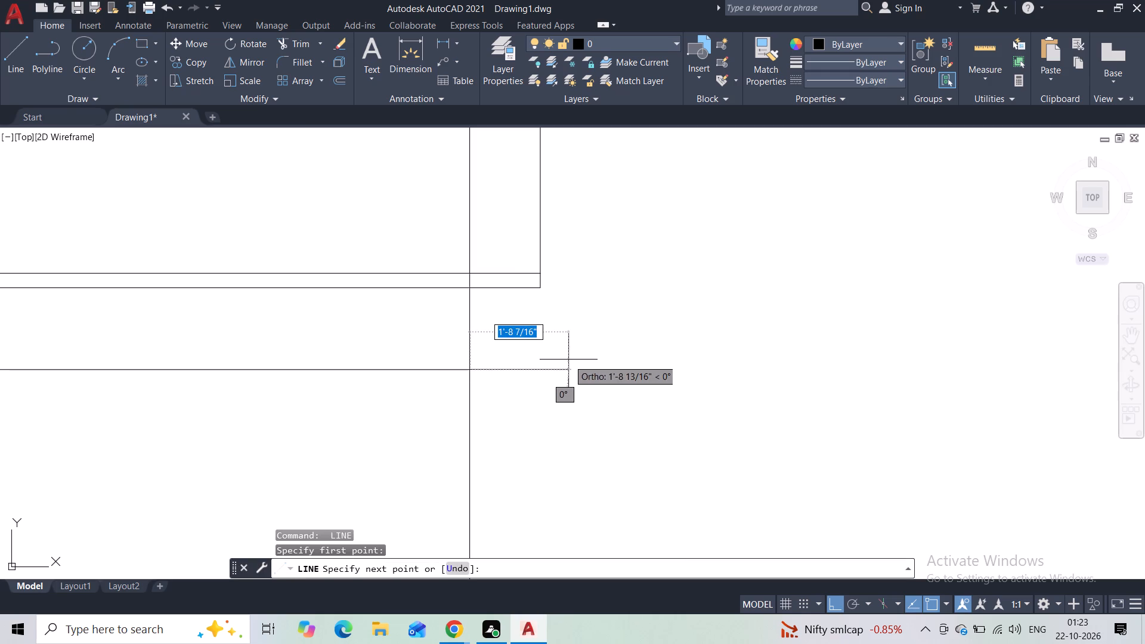
pyautogui.click(539, 367)
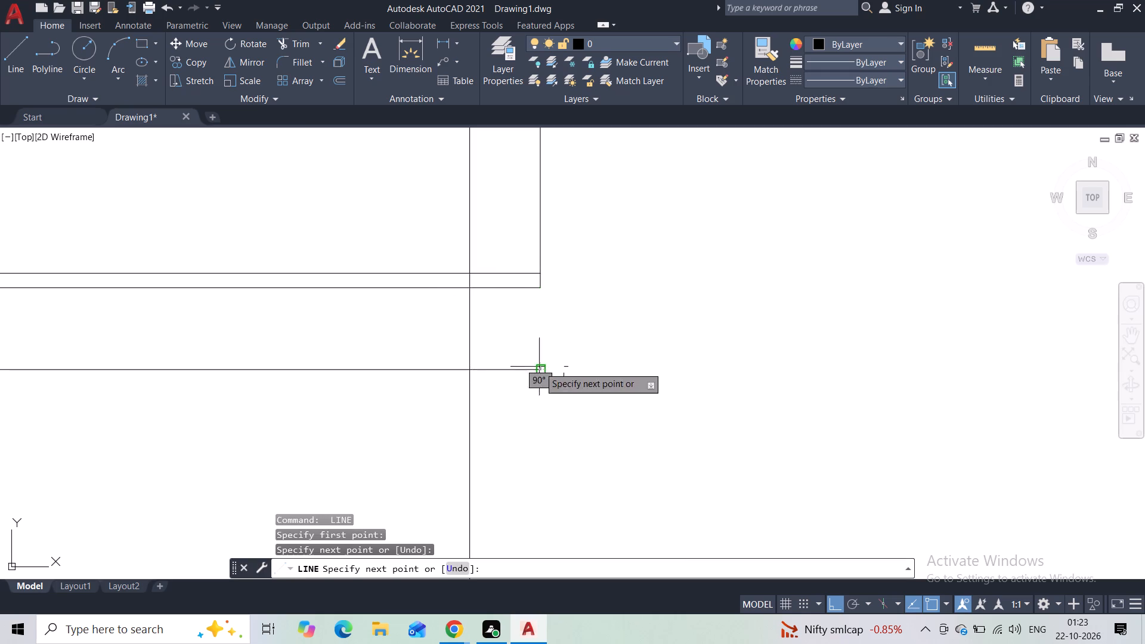
pyautogui.click(539, 289)
pyautogui.press('Escape')
pyautogui.scroll(-1, 609, 278)
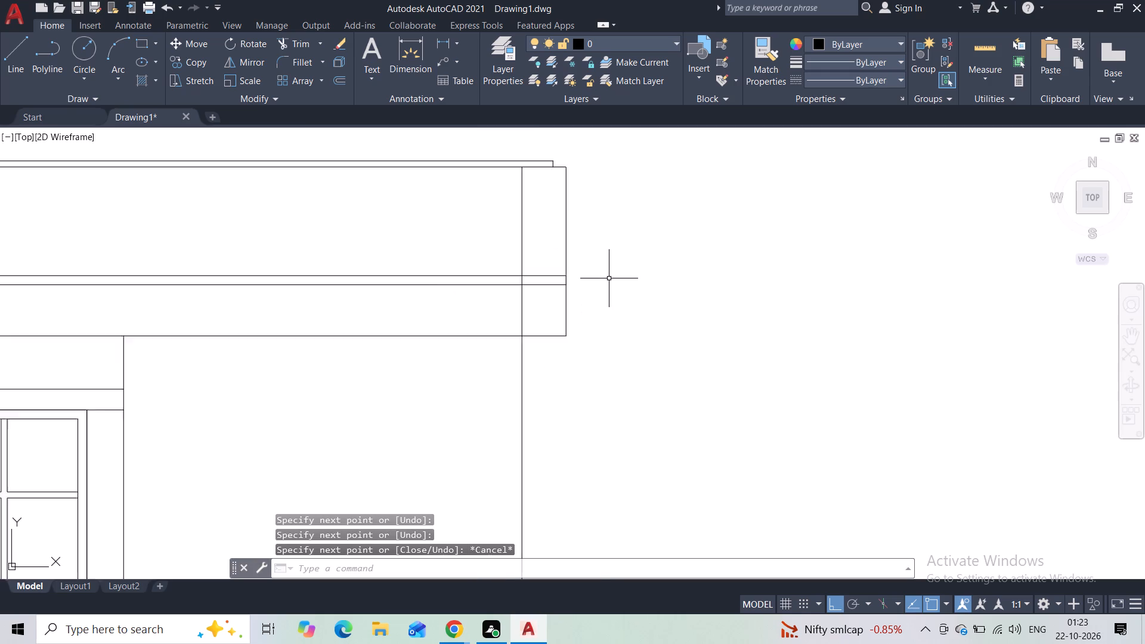
pyautogui.scroll(-1, 609, 278)
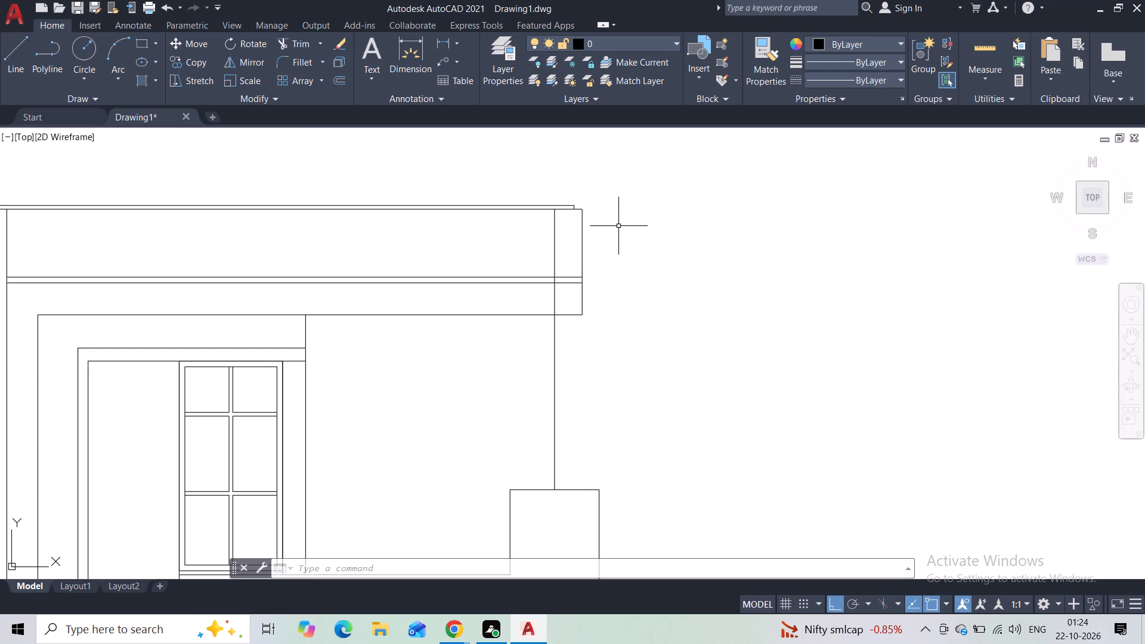
# Trim away the short vertical line closing the coping's end above the parapet extension.
pyautogui.scroll(3, 572, 212)
pyautogui.click(299, 44)
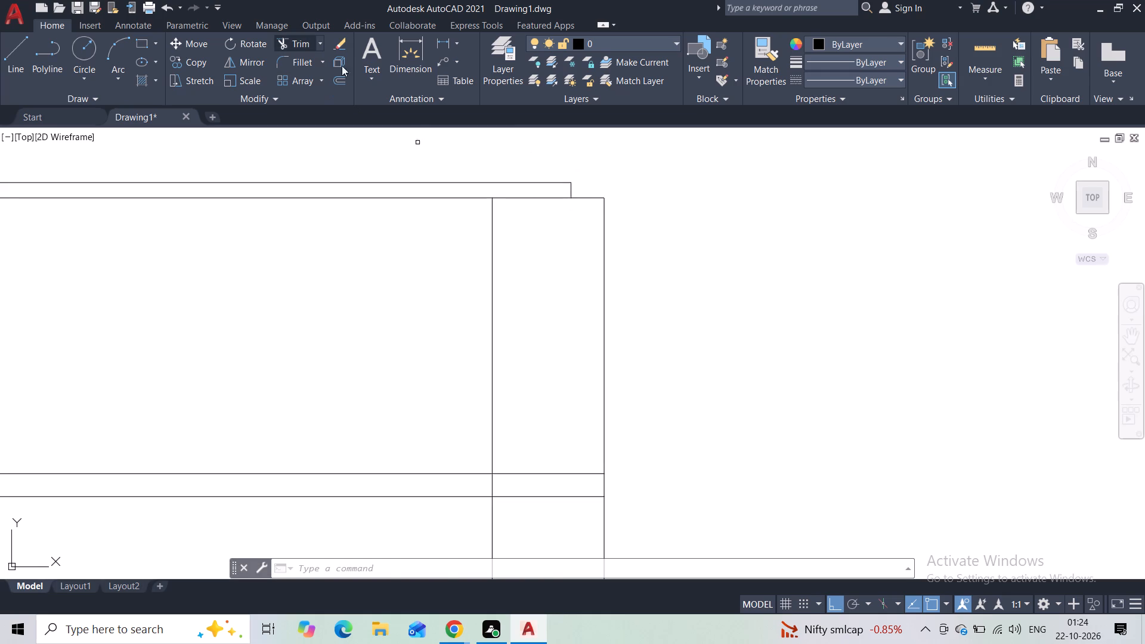
pyautogui.scroll(2, 552, 171)
pyautogui.moveTo(601, 218); pyautogui.dragTo(547, 215)
pyautogui.press('Escape')
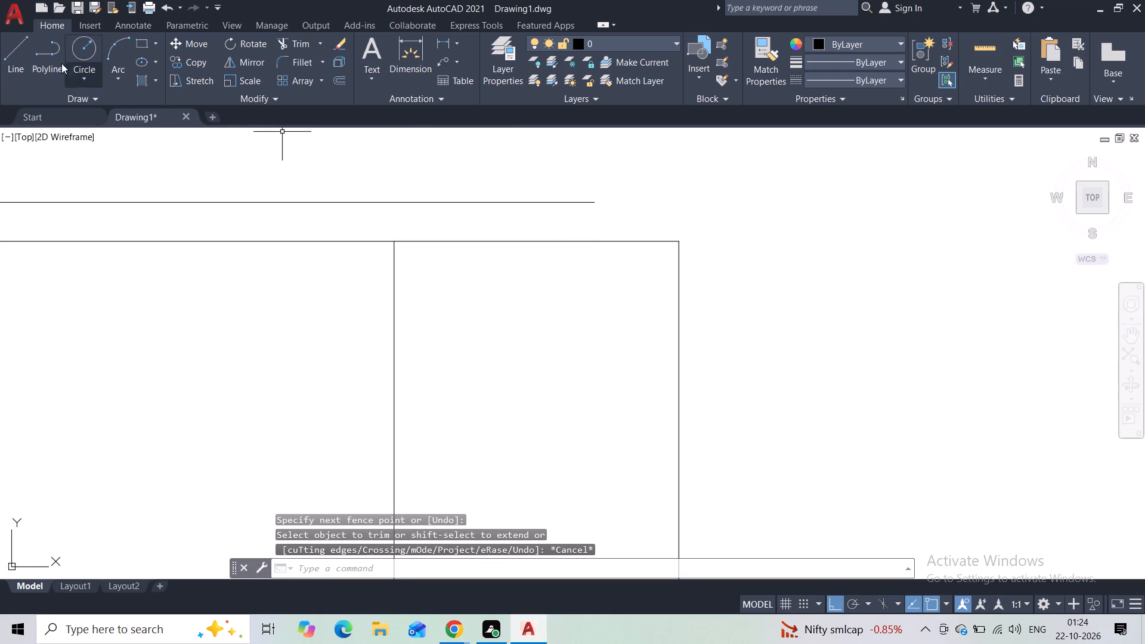
# Draw the coping's extension outward past the parapet end, down to its underside level, and back to the parapet extension's top corner.
pyautogui.click(27, 57)
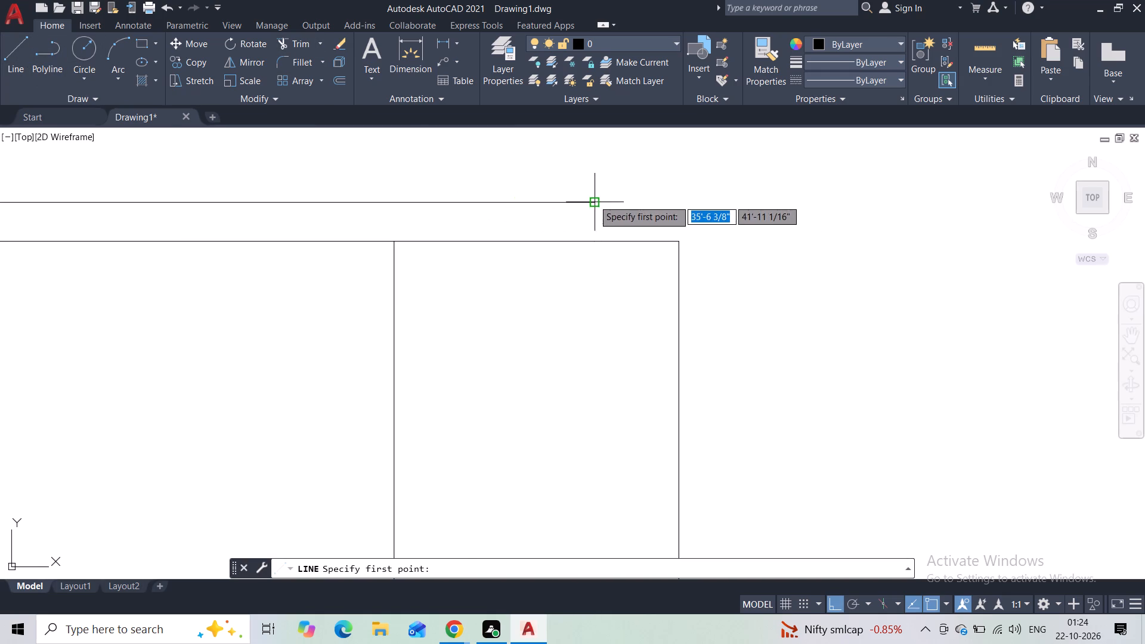
pyautogui.click(593, 200)
pyautogui.click(770, 214)
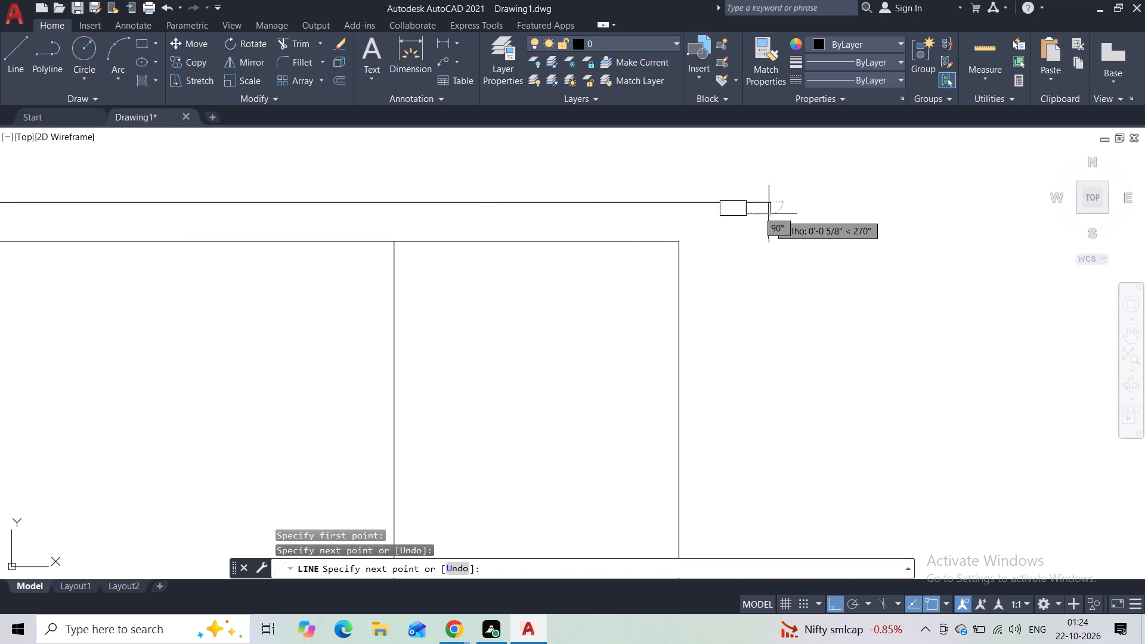
pyautogui.click(772, 241)
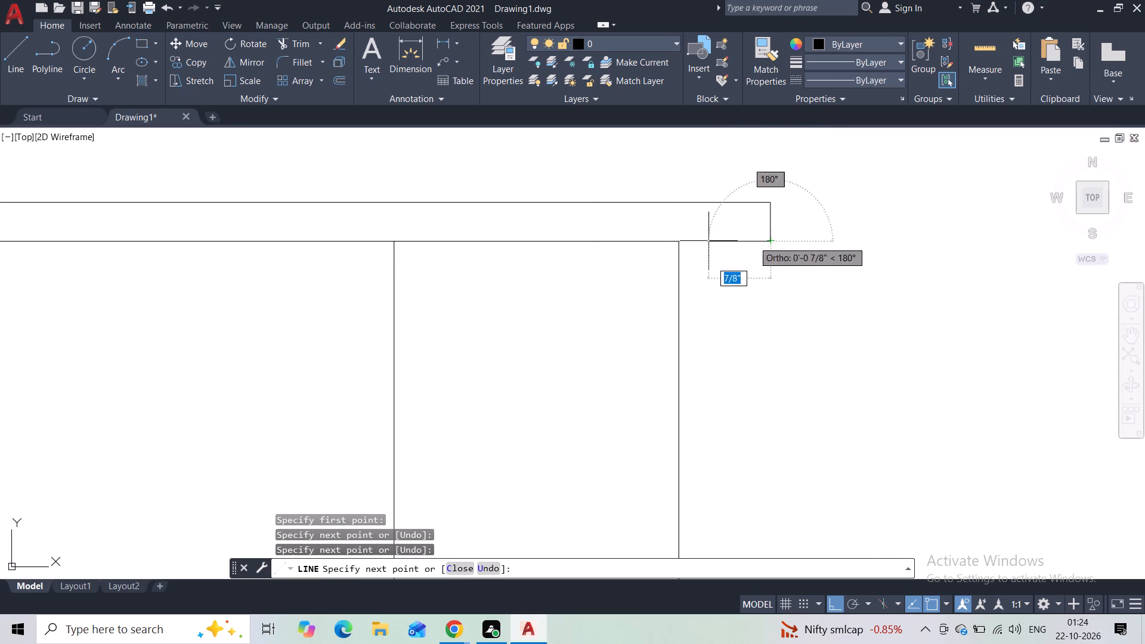
pyautogui.click(679, 243)
pyautogui.press('Escape')
pyautogui.scroll(-4, 685, 227)
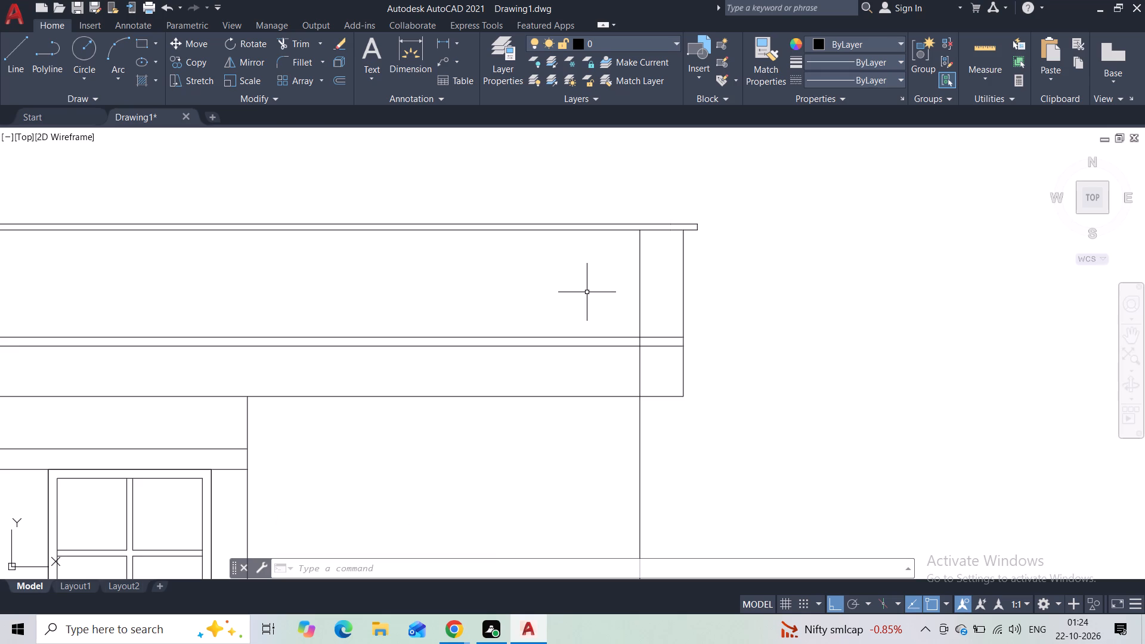
# Examine the extended roof and the whole elevation, including the upper storey wall above the slotted balcony.
pyautogui.scroll(-1, 307, 281)
pyautogui.rightClick(295, 281)
pyautogui.moveTo(295, 281); pyautogui.dragTo(425, 275, button='middle')
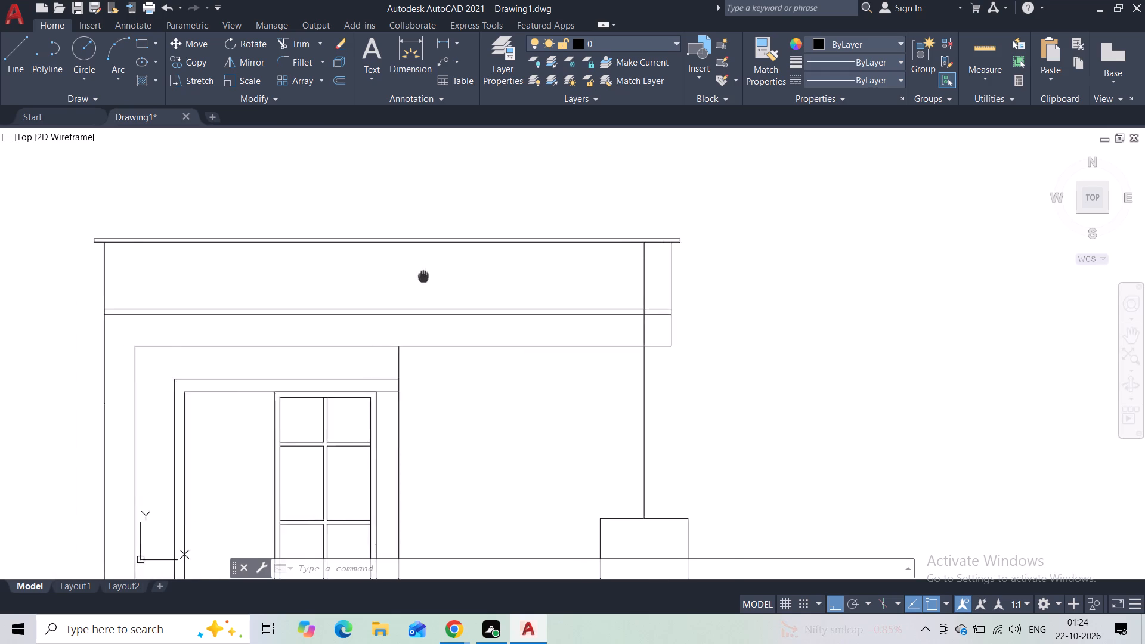
pyautogui.moveTo(425, 275); pyautogui.dragTo(470, 281, button='middle')
pyautogui.moveTo(230, 291); pyautogui.dragTo(227, 249, button='middle')
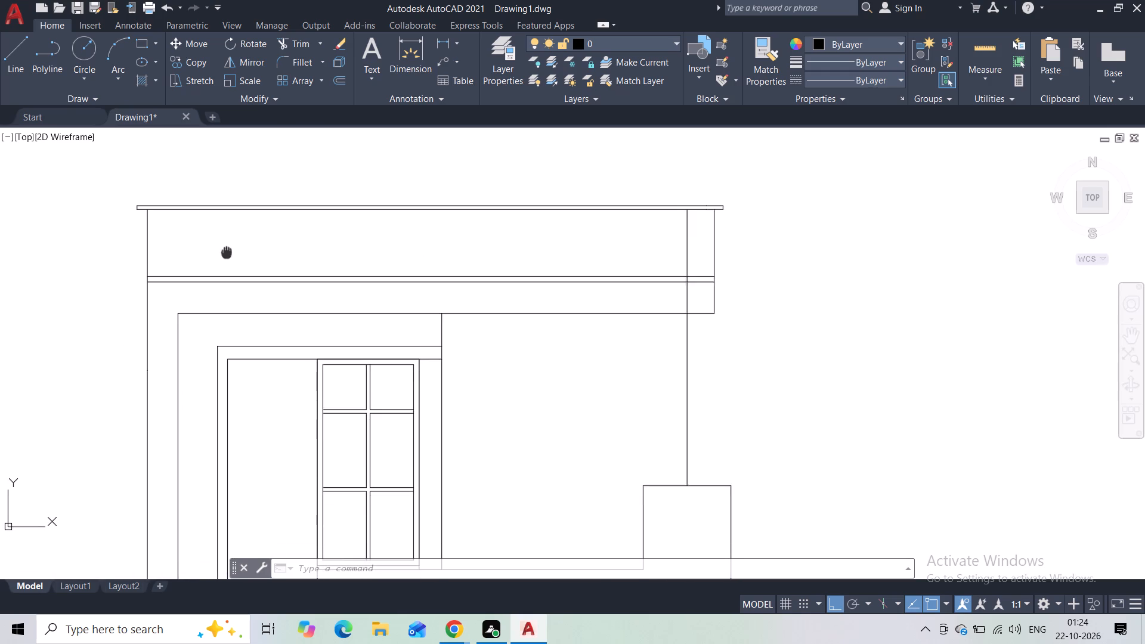
pyautogui.moveTo(227, 249); pyautogui.dragTo(224, 233, button='middle')
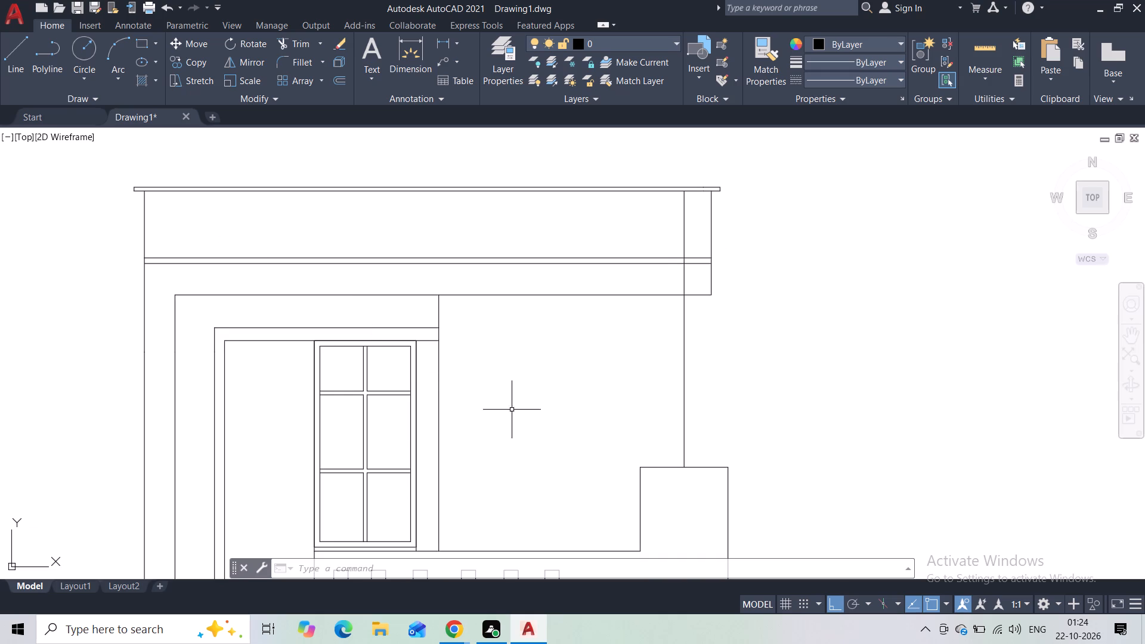
pyautogui.moveTo(510, 410); pyautogui.dragTo(500, 365, button='middle')
pyautogui.scroll(-1, 500, 365)
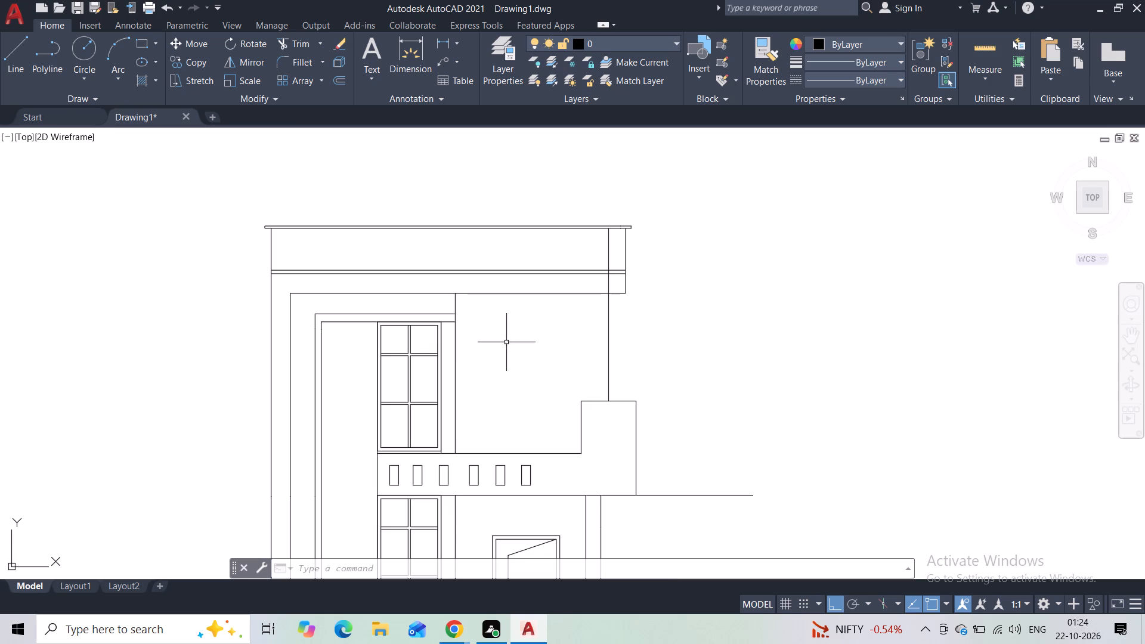
pyautogui.moveTo(538, 344); pyautogui.dragTo(529, 311, button='middle')
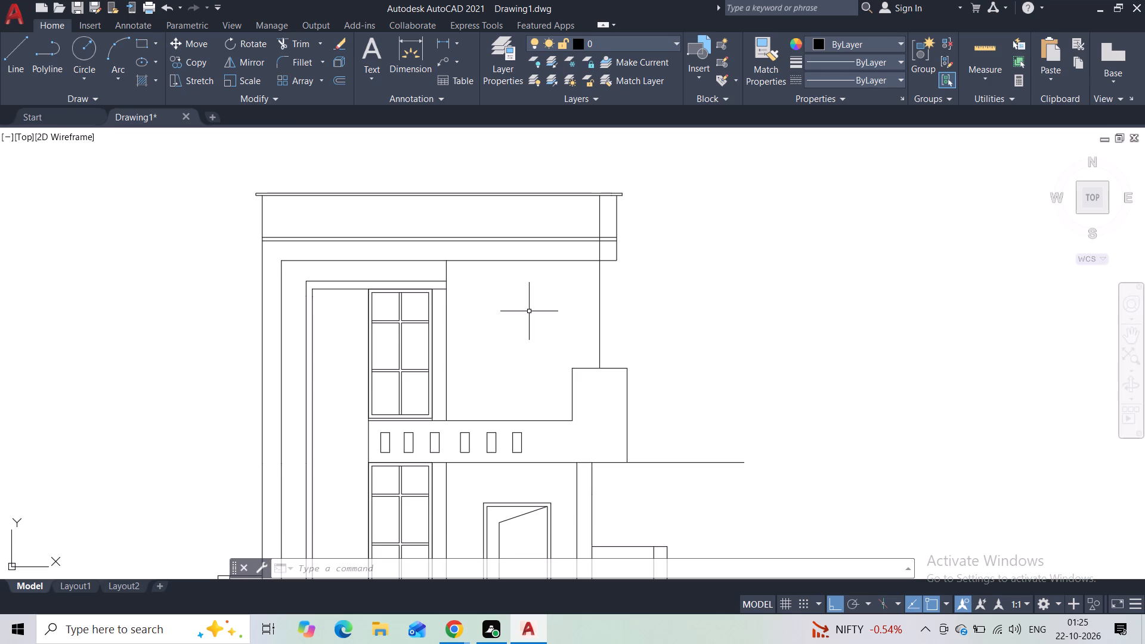
pyautogui.moveTo(529, 301); pyautogui.dragTo(454, 247, button='middle')
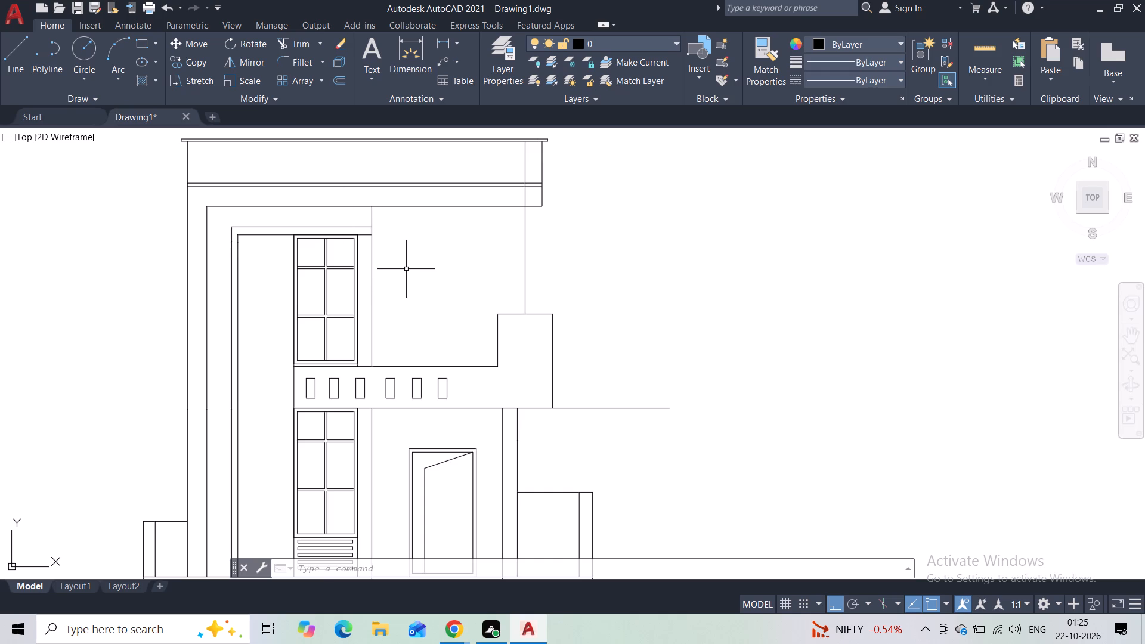
pyautogui.moveTo(409, 268); pyautogui.dragTo(420, 259, button='middle')
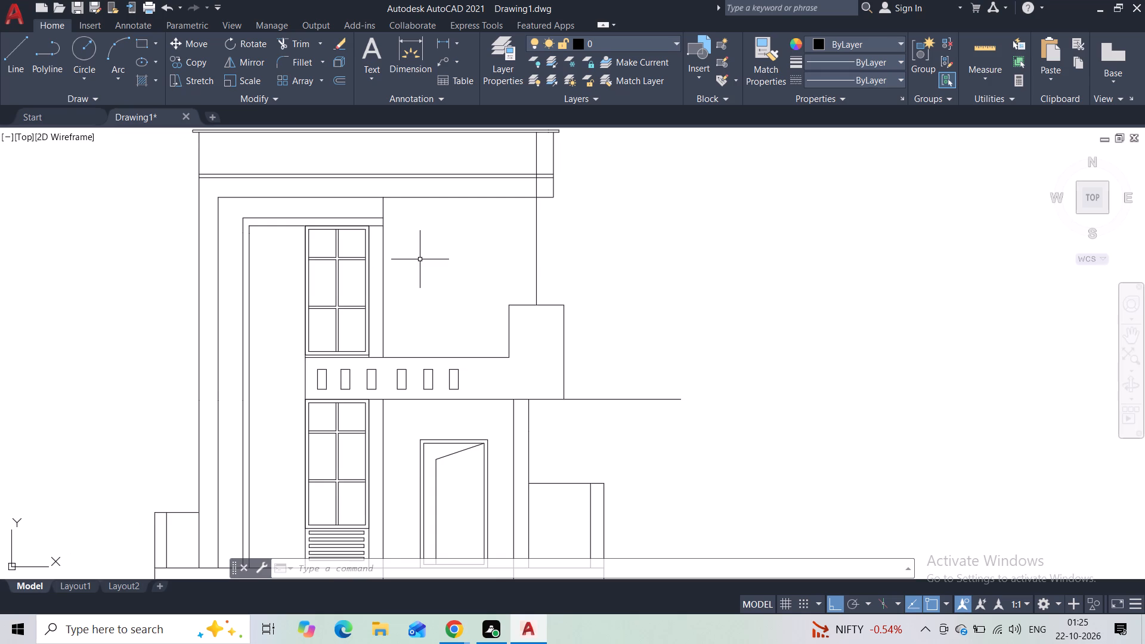
pyautogui.scroll(-1, 420, 260)
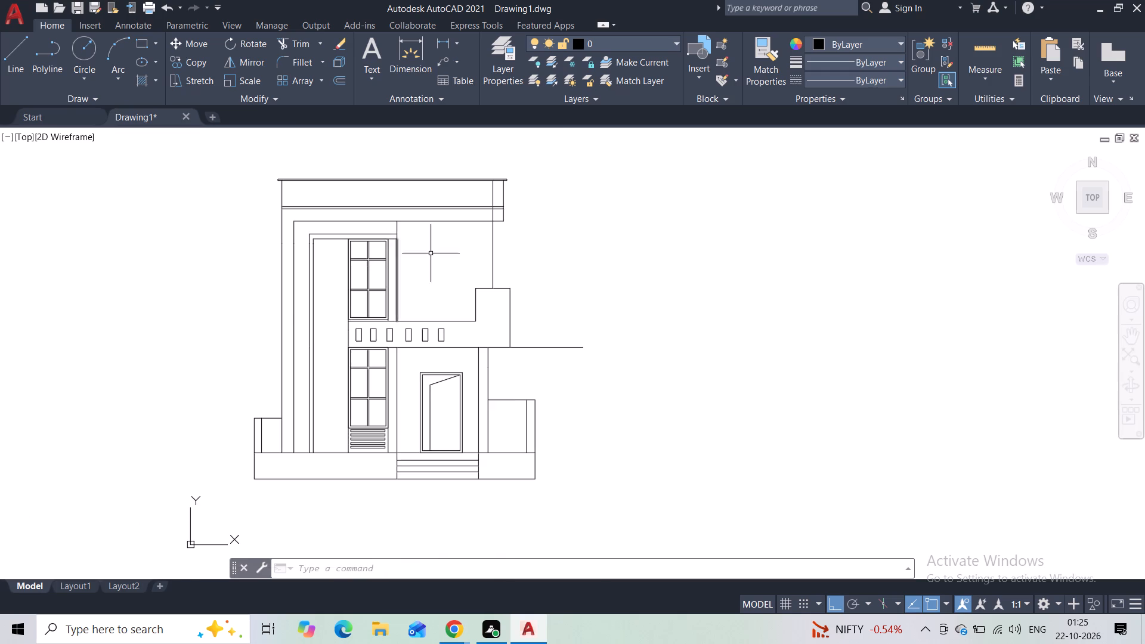
pyautogui.scroll(1, 465, 217)
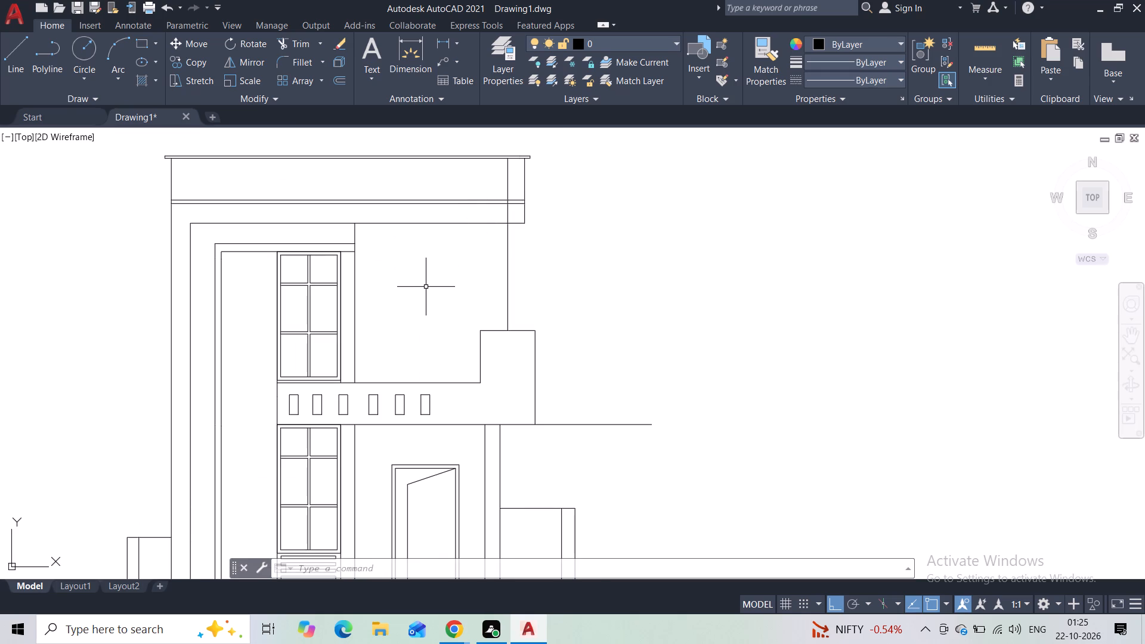
# Draw a horizontal rail line about 9' long above the slotted balcony wall, from the raised pier's inner edge to the window-side wall line.
pyautogui.click(28, 72)
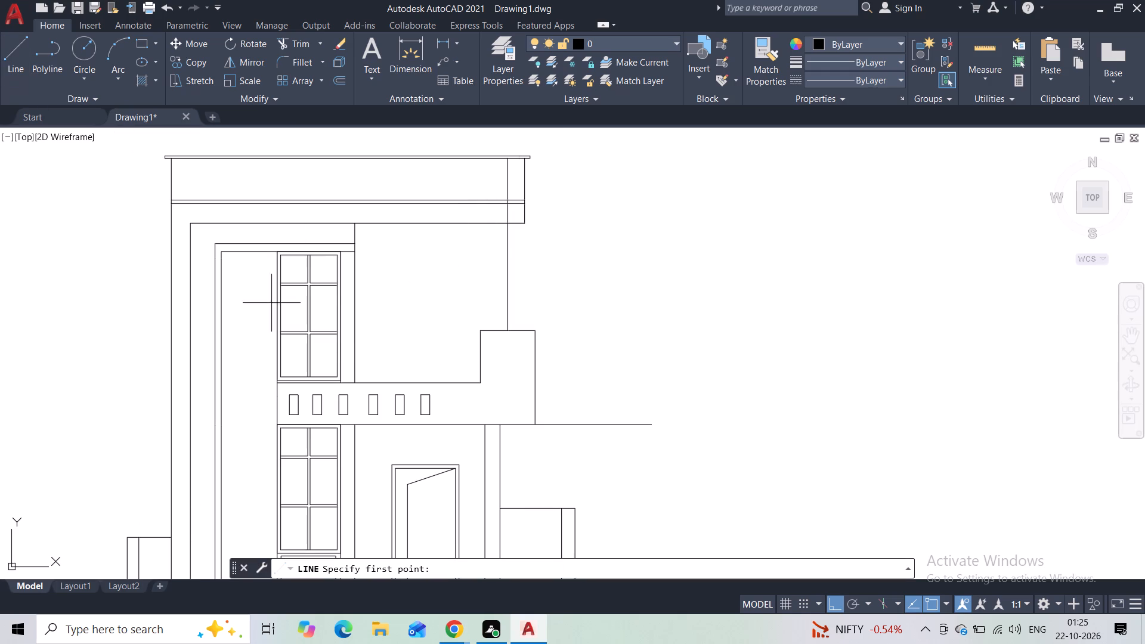
pyautogui.moveTo(408, 333); pyautogui.dragTo(396, 289, button='middle')
pyautogui.scroll(2, 401, 301)
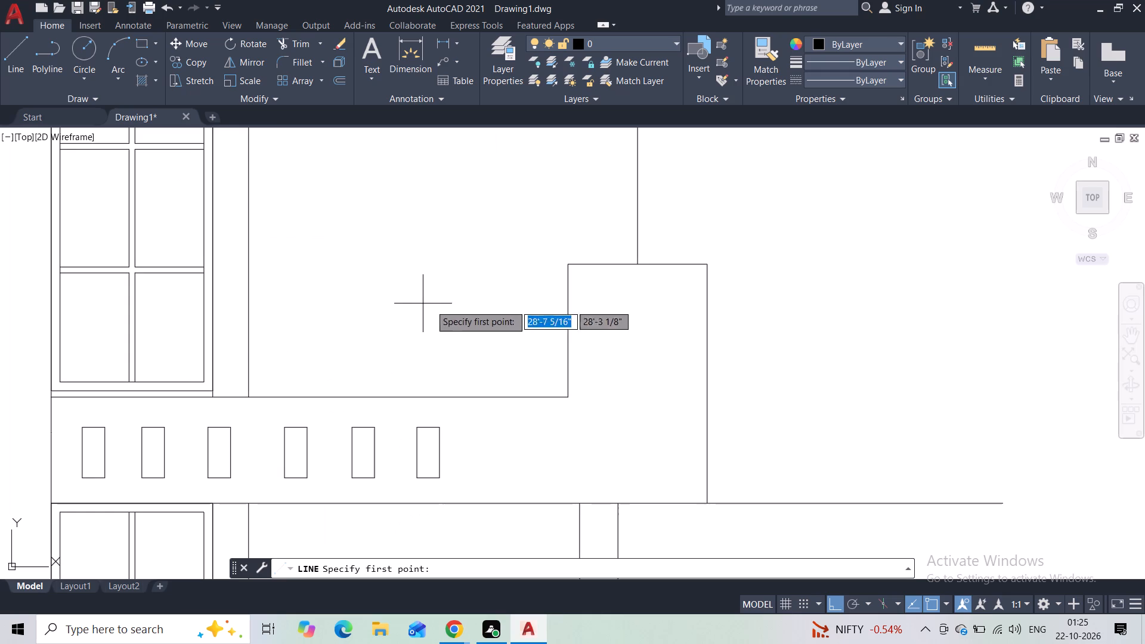
pyautogui.click(568, 287)
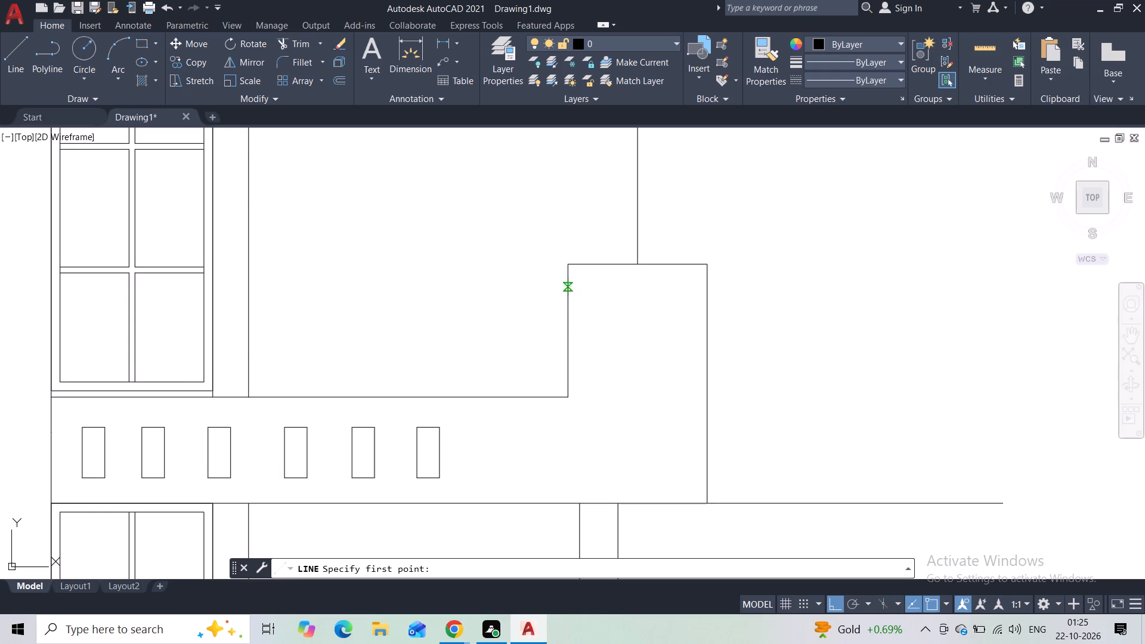
pyautogui.click(253, 283)
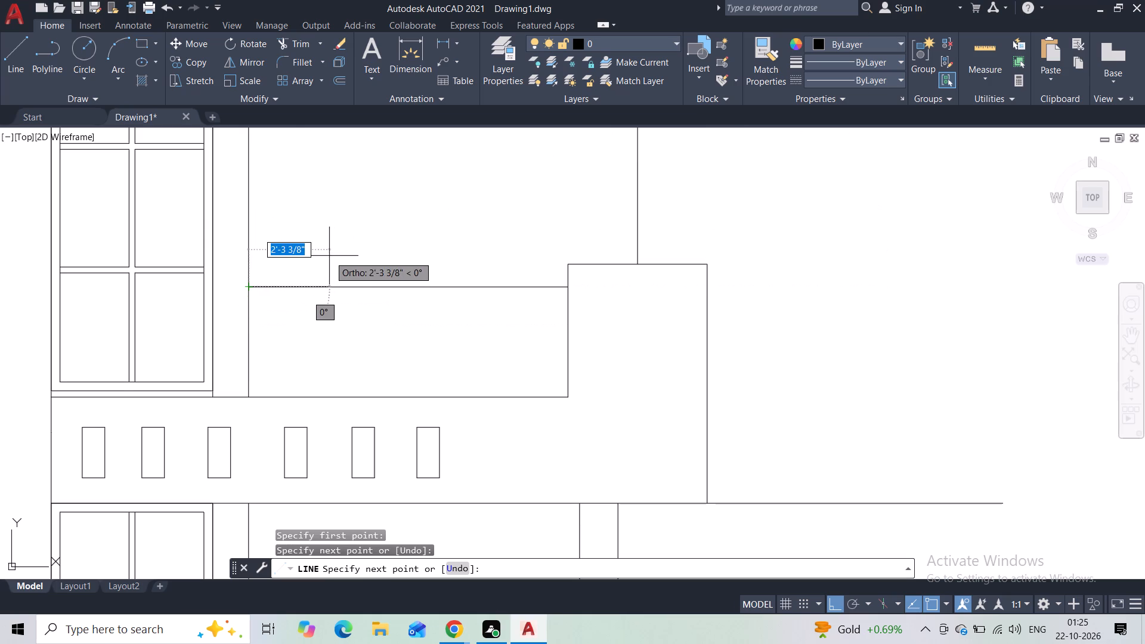
pyautogui.press('Escape')
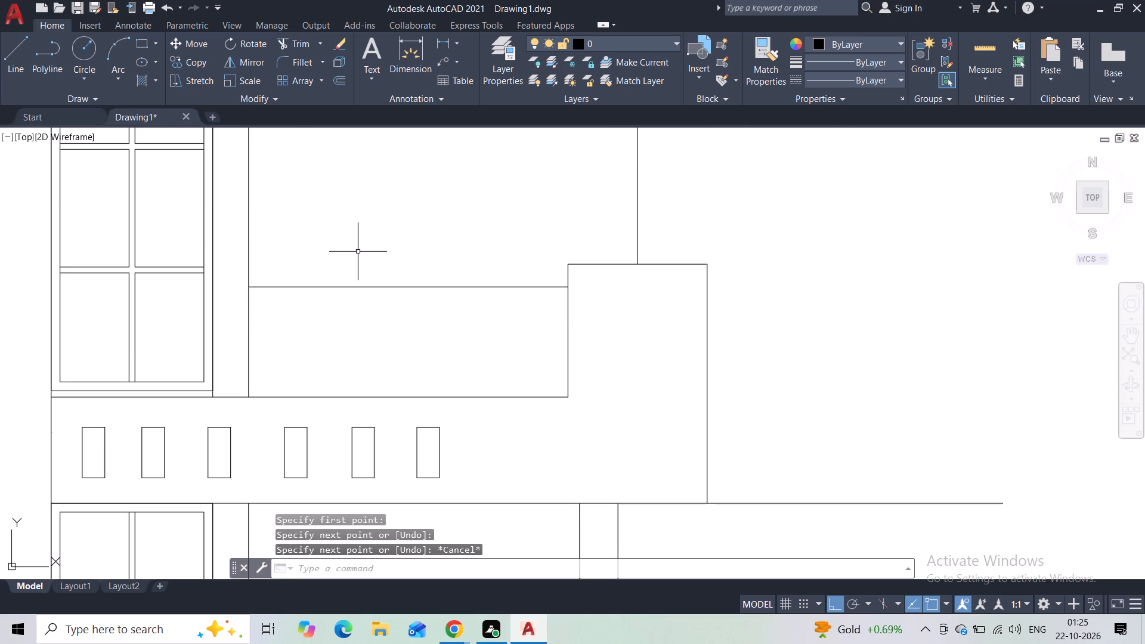
# Offset the new horizontal rail line 2" downward.
pyautogui.click(361, 251)
pyautogui.click(335, 308)
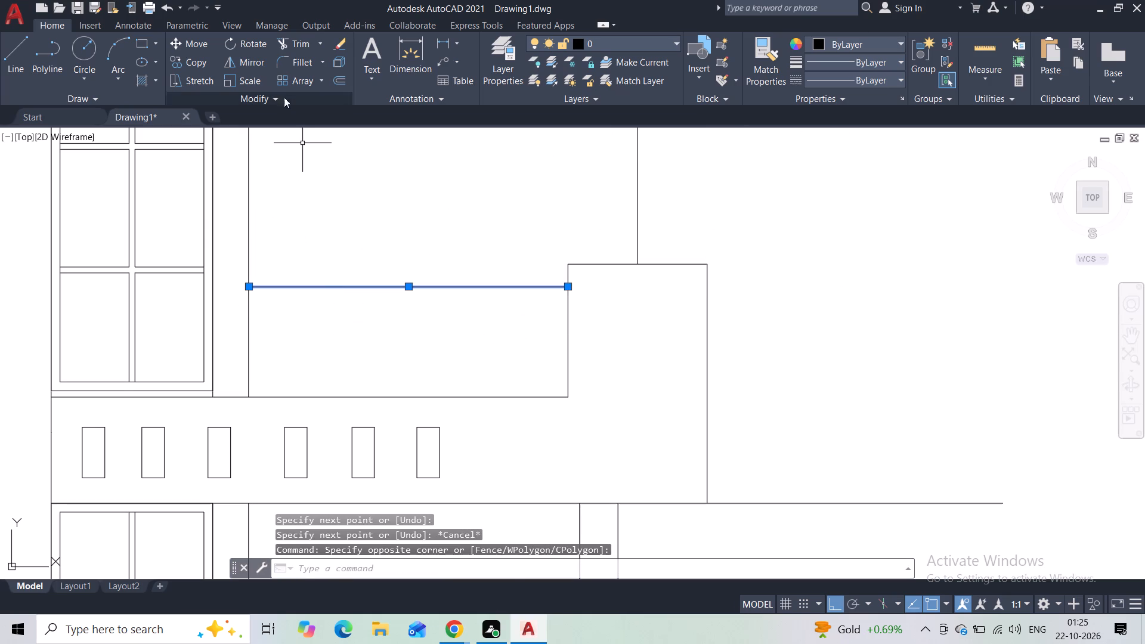
pyautogui.click(336, 79)
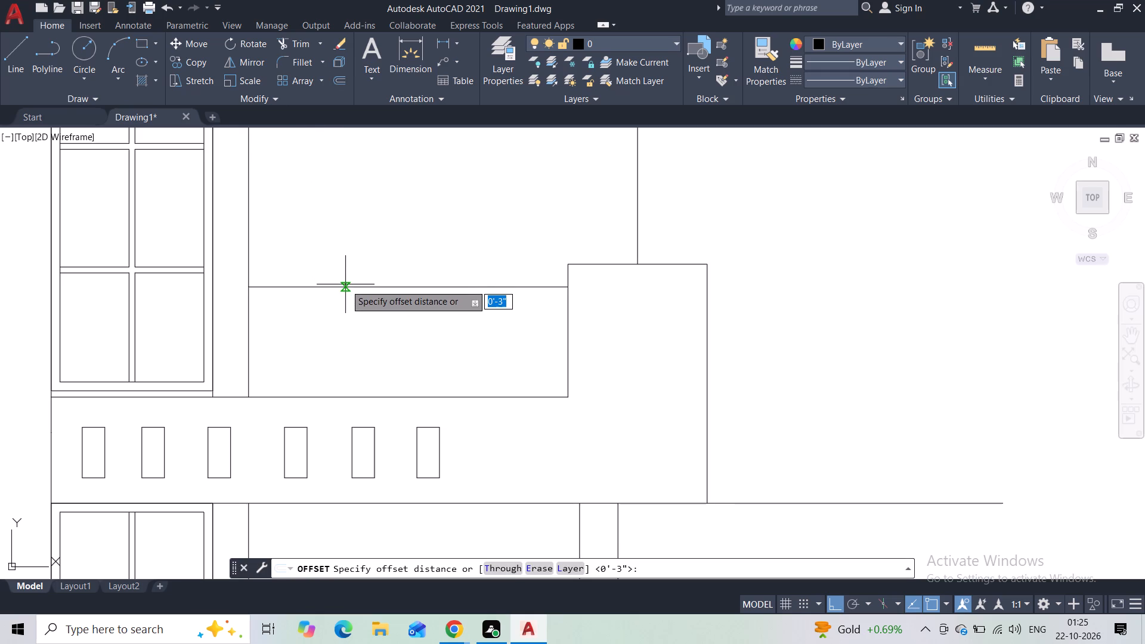
pyautogui.click(392, 288)
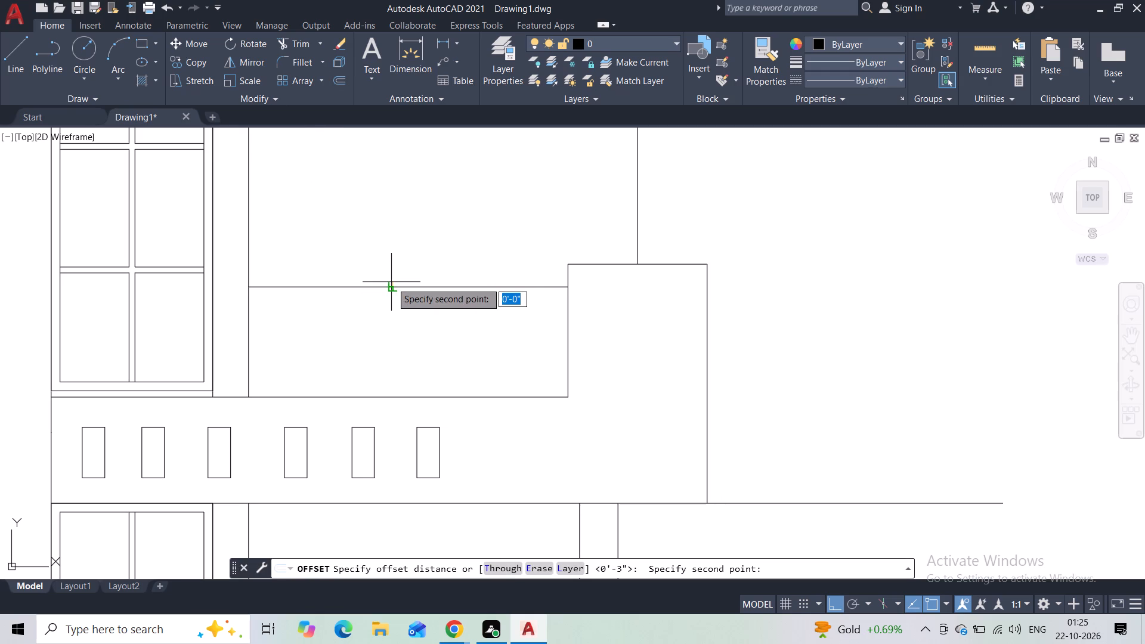
pyautogui.moveTo(338, 83); pyautogui.dragTo(338, 67)
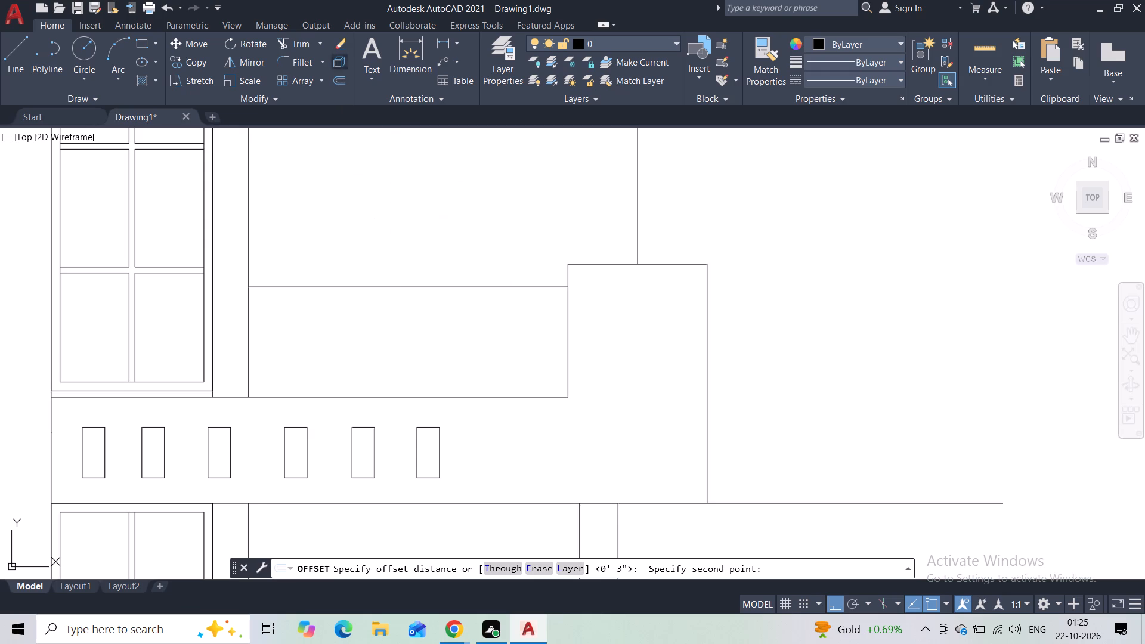
pyautogui.write('2"')
pyautogui.press('Return')
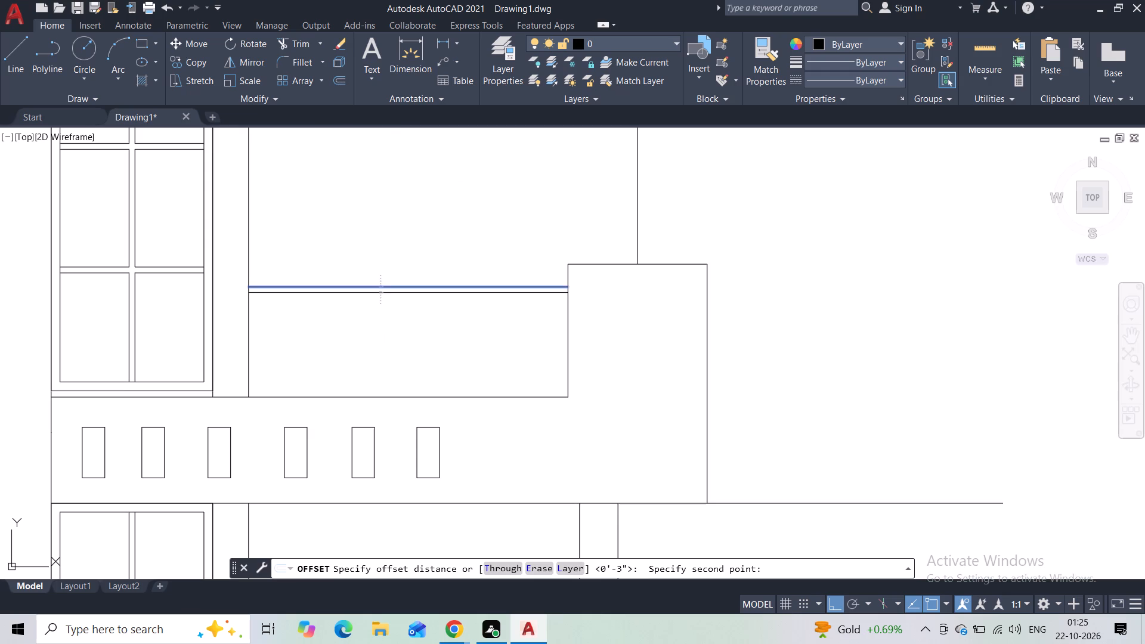
pyautogui.click(380, 309)
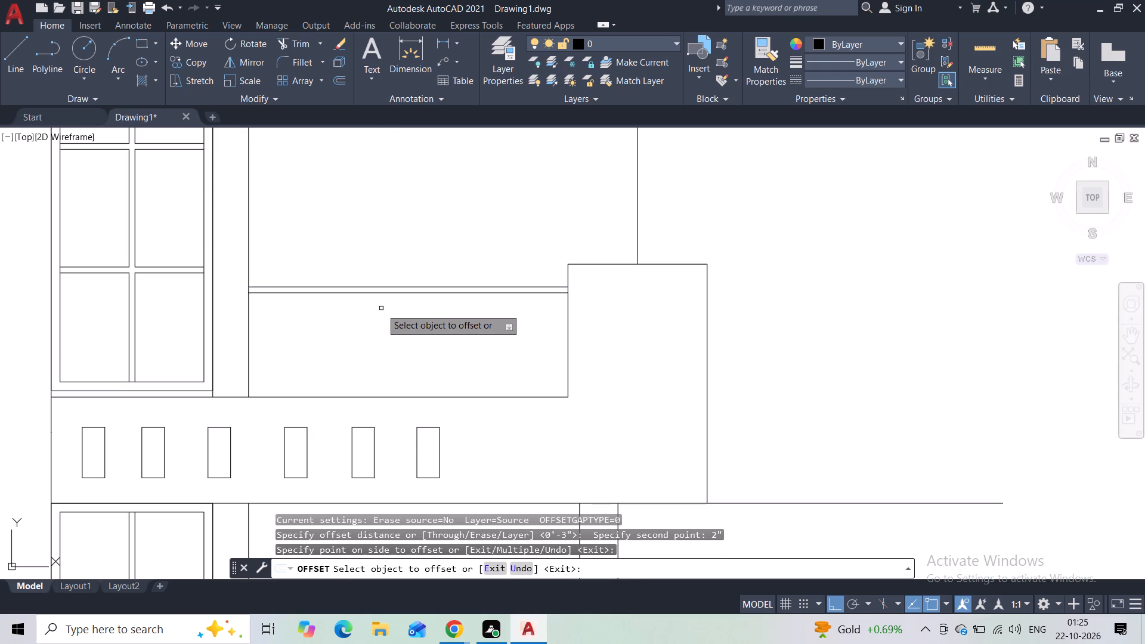
pyautogui.press('Escape')
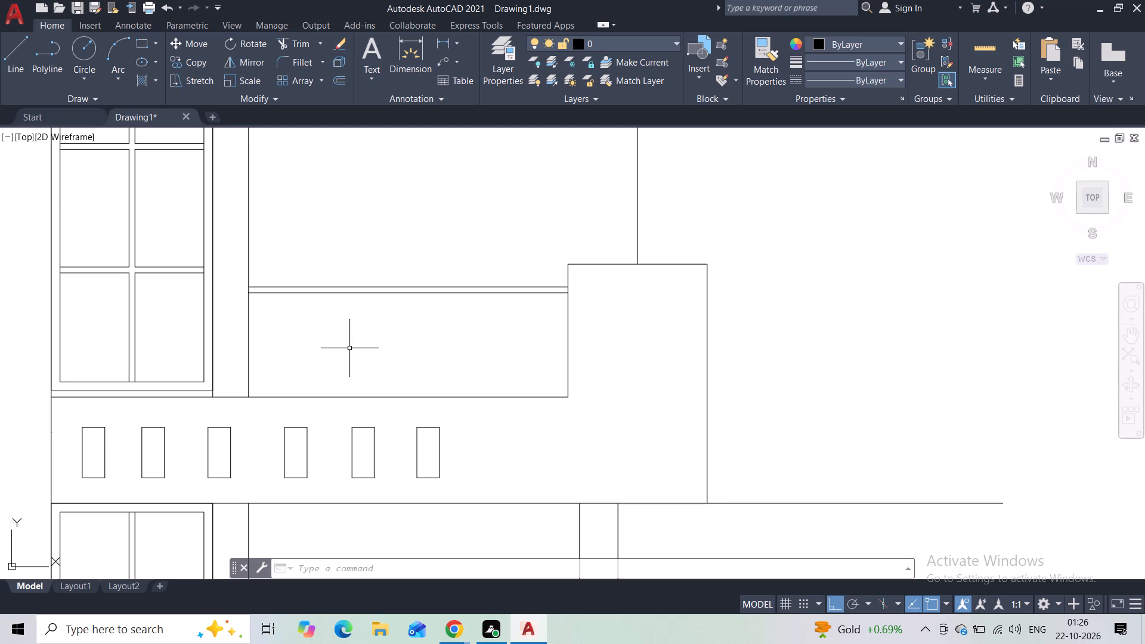
# Draw a vertical post line from the lower rail line to the balcony wall's top edge, near the window-side wall.
pyautogui.click(5, 57)
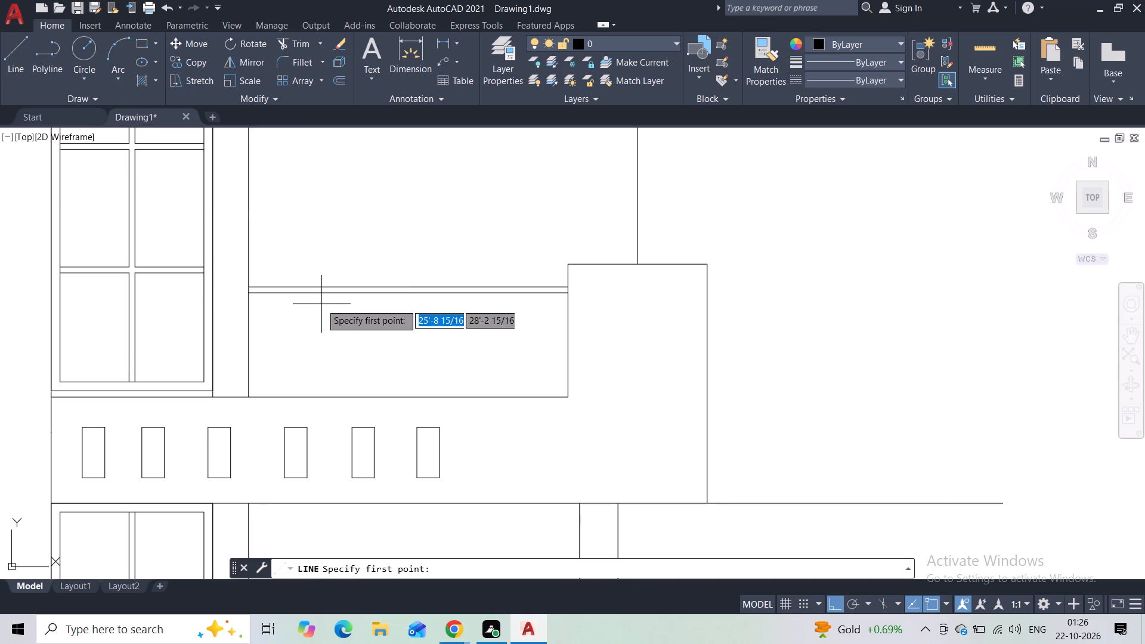
pyautogui.scroll(1, 321, 304)
pyautogui.click(301, 290)
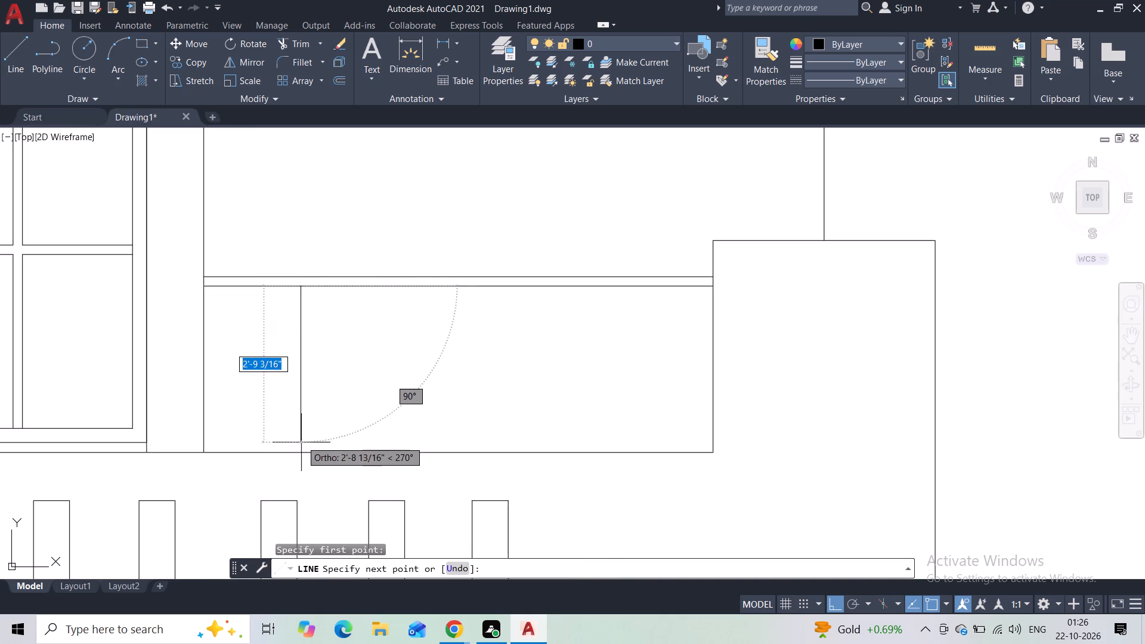
pyautogui.click(299, 450)
pyautogui.press('Escape')
# Offset the vertical post line 2" toward the raised pier.
pyautogui.click(325, 336)
pyautogui.click(220, 359)
pyautogui.click(347, 80)
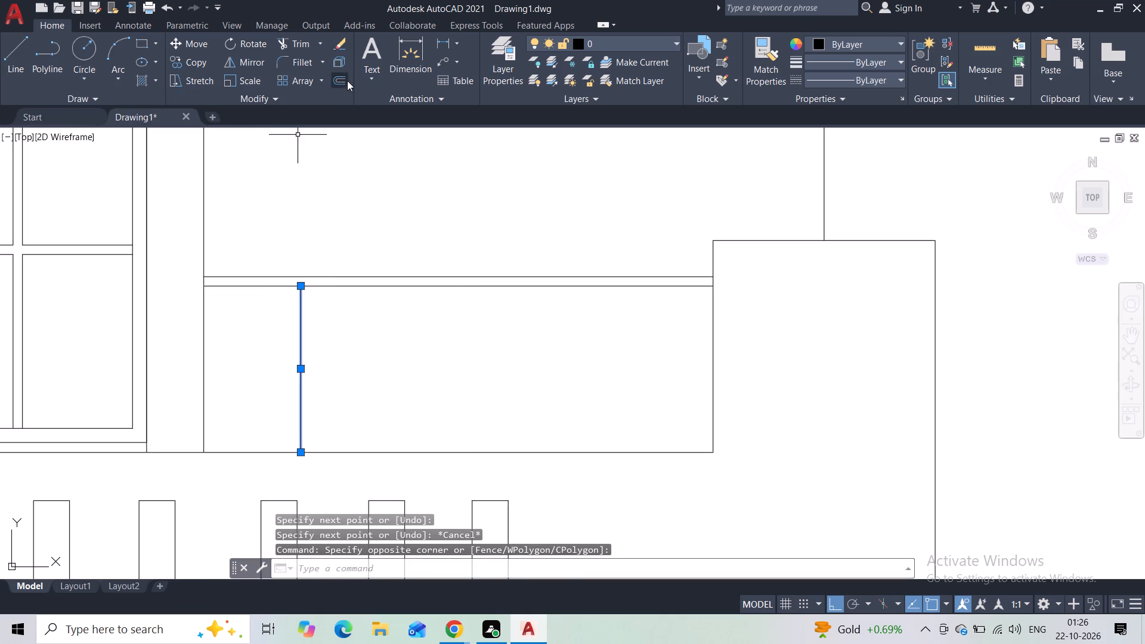
pyautogui.write('2"')
pyautogui.press('Return')
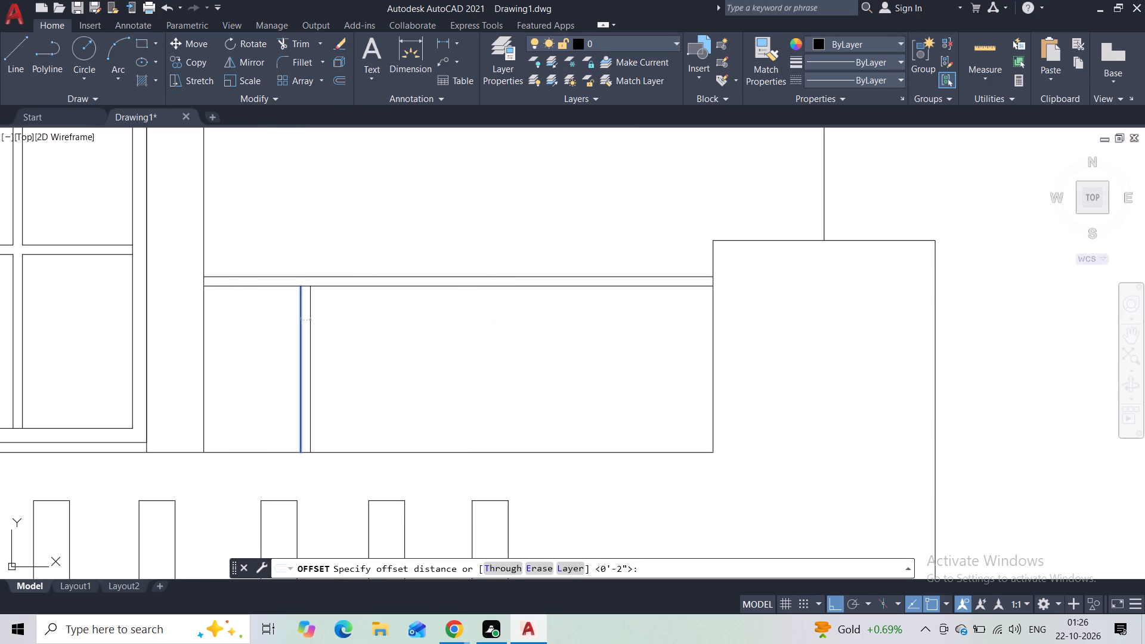
pyautogui.click(346, 321)
pyautogui.press('Escape')
# Copy the pair of post lines horizontally along the lower rail line to a second position near the raised pier.
pyautogui.moveTo(326, 323); pyautogui.dragTo(320, 324)
pyautogui.click(283, 335)
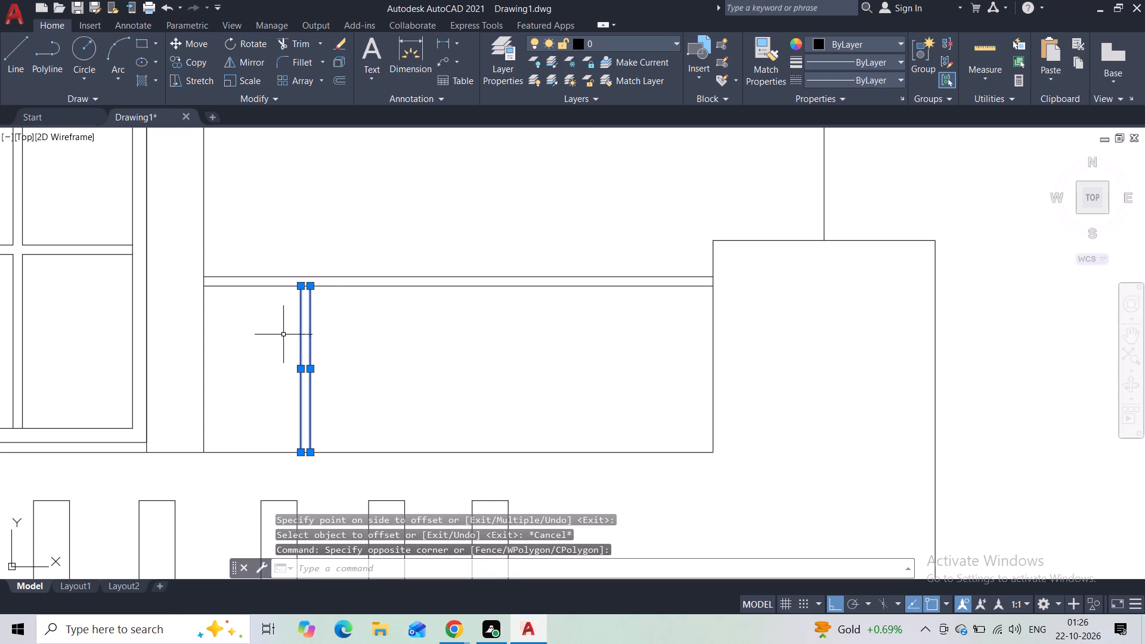
pyautogui.click(201, 66)
pyautogui.click(310, 287)
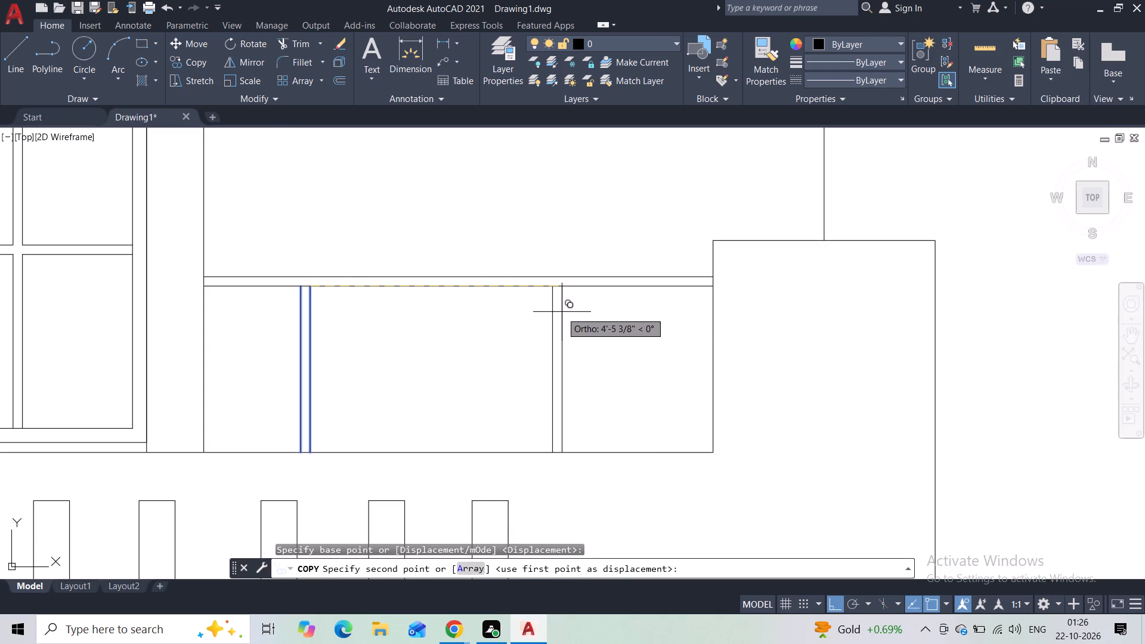
pyautogui.click(587, 292)
pyautogui.press('Escape')
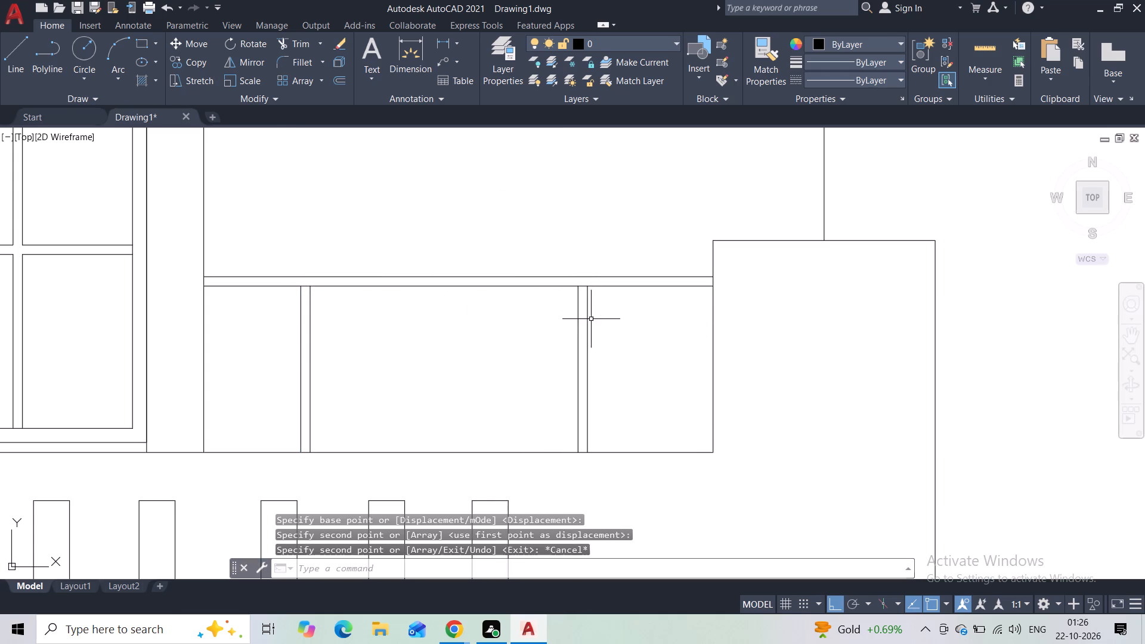
# Copy the top pair of rail lines straight down to four evenly spread positions, the lowest about 2'-1" below the original.
pyautogui.click(394, 271)
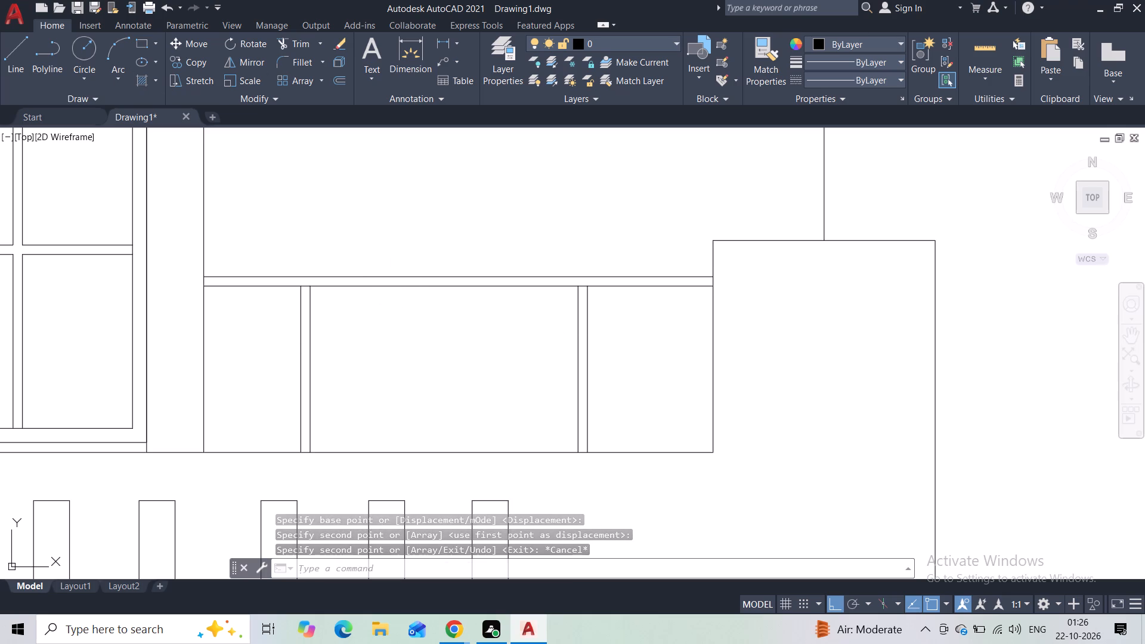
pyautogui.click(392, 323)
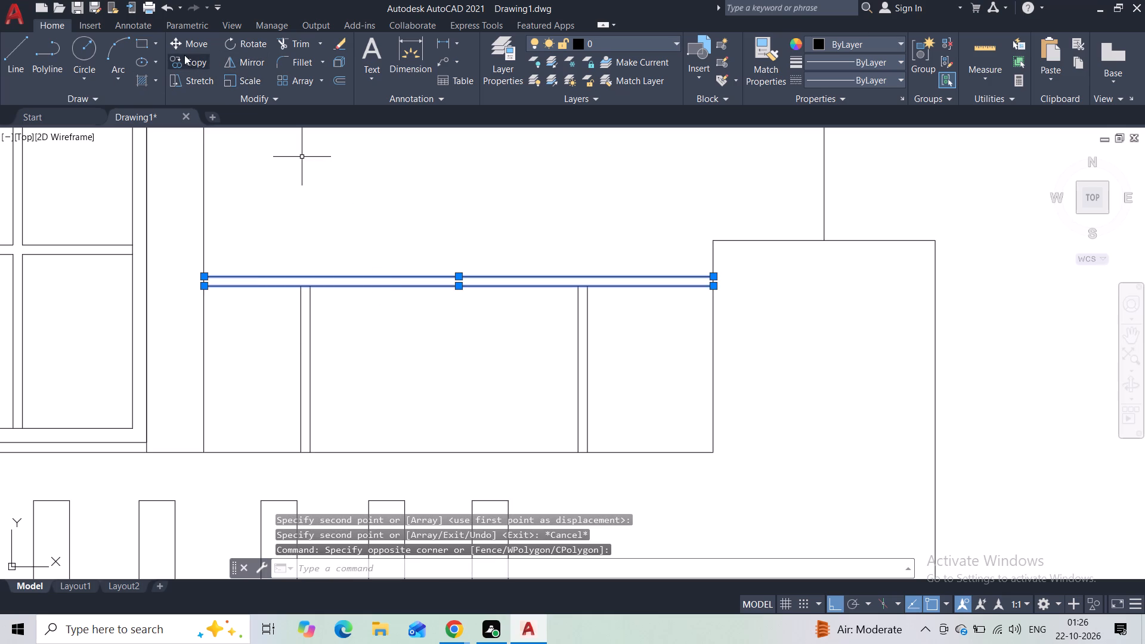
pyautogui.click(192, 63)
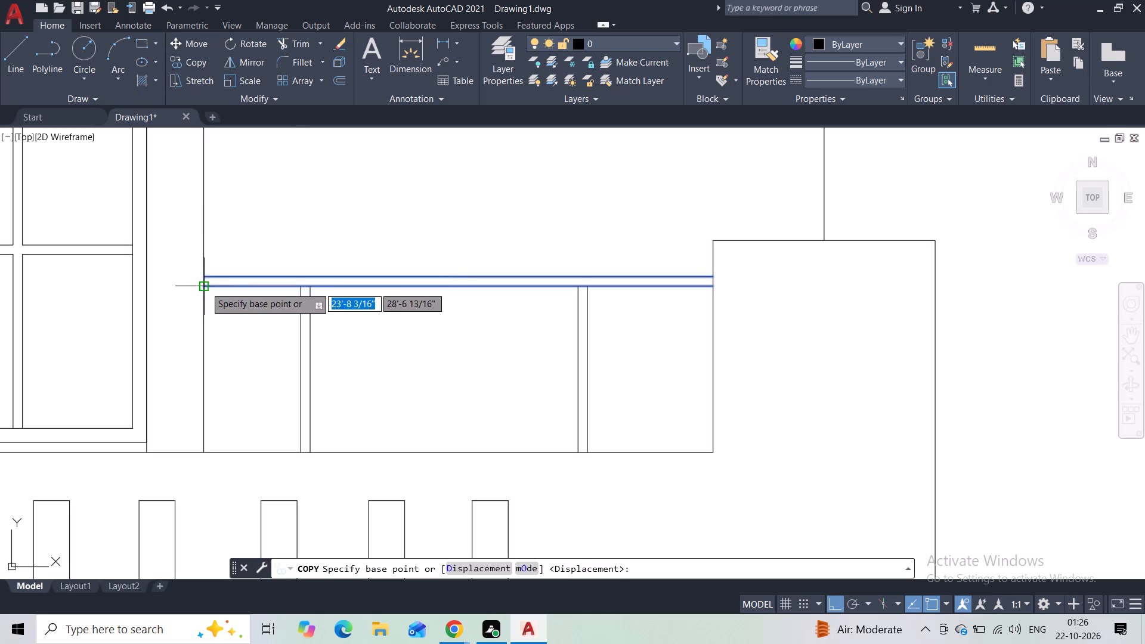
pyautogui.click(205, 288)
pyautogui.click(203, 334)
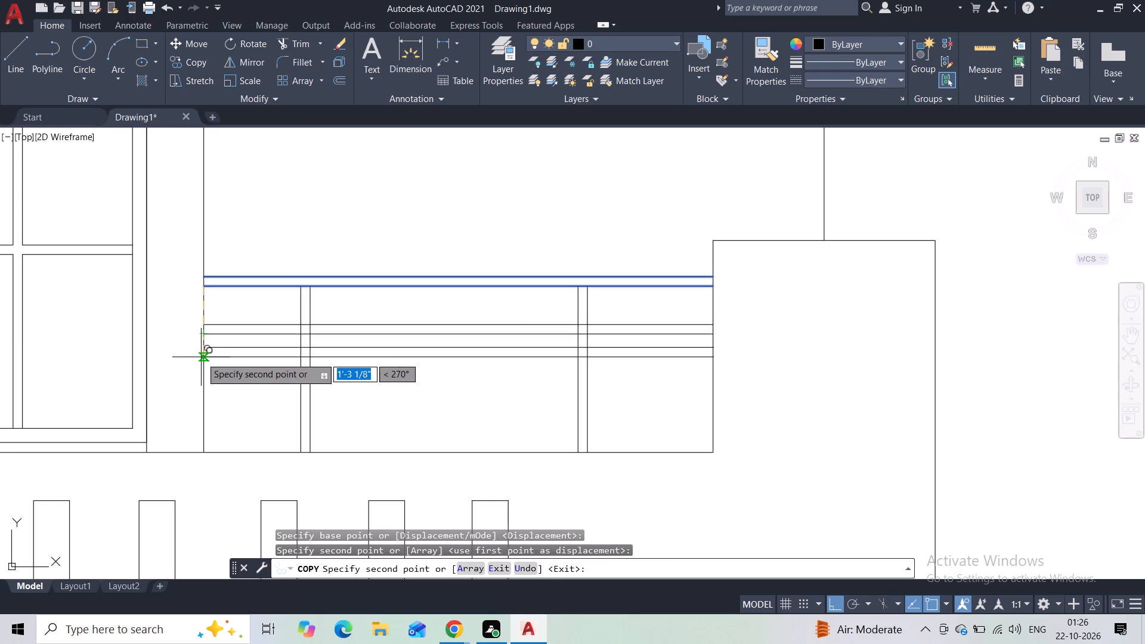
pyautogui.click(201, 357)
pyautogui.click(199, 379)
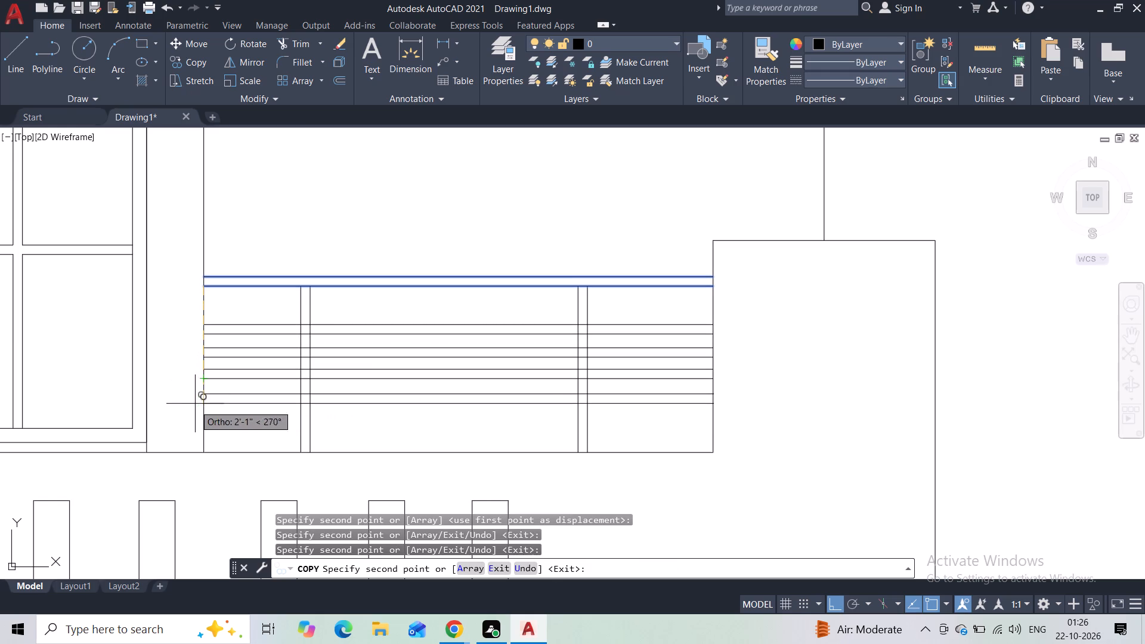
pyautogui.click(195, 401)
pyautogui.press('Escape')
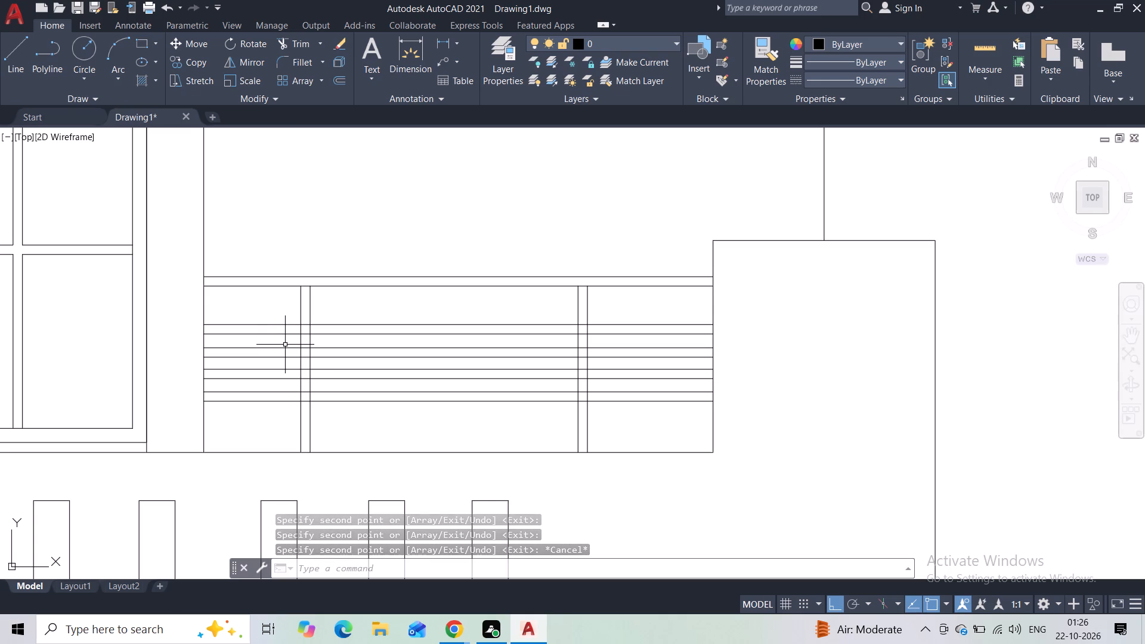
# Trim away the four copied rail pairs where they cross between the lines of both vertical railing posts.
pyautogui.scroll(3, 284, 340)
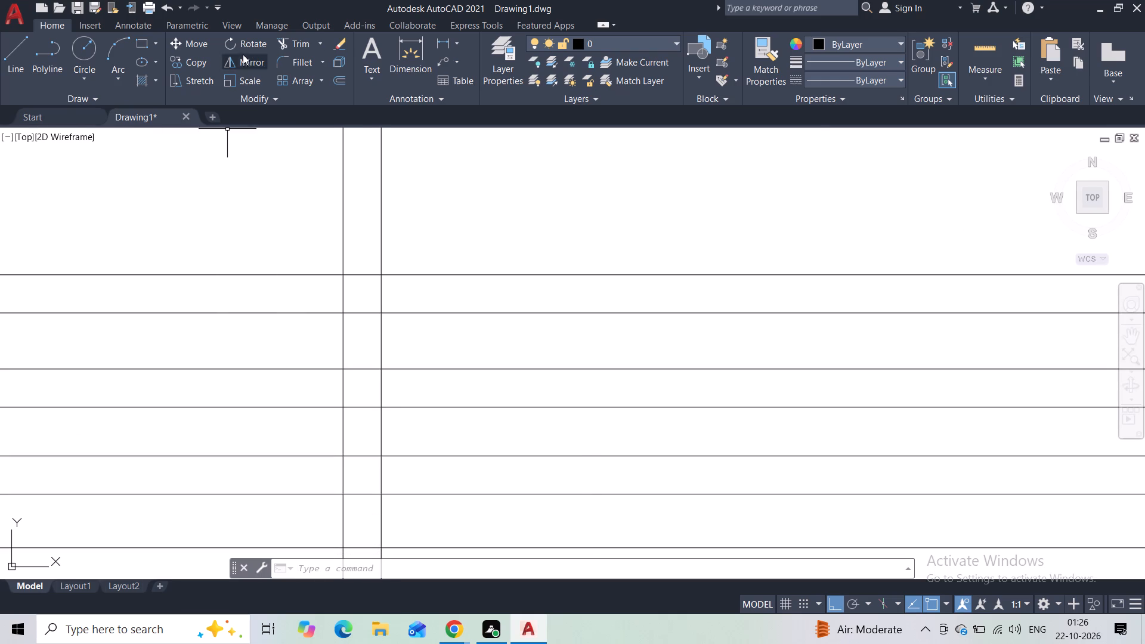
pyautogui.click(293, 49)
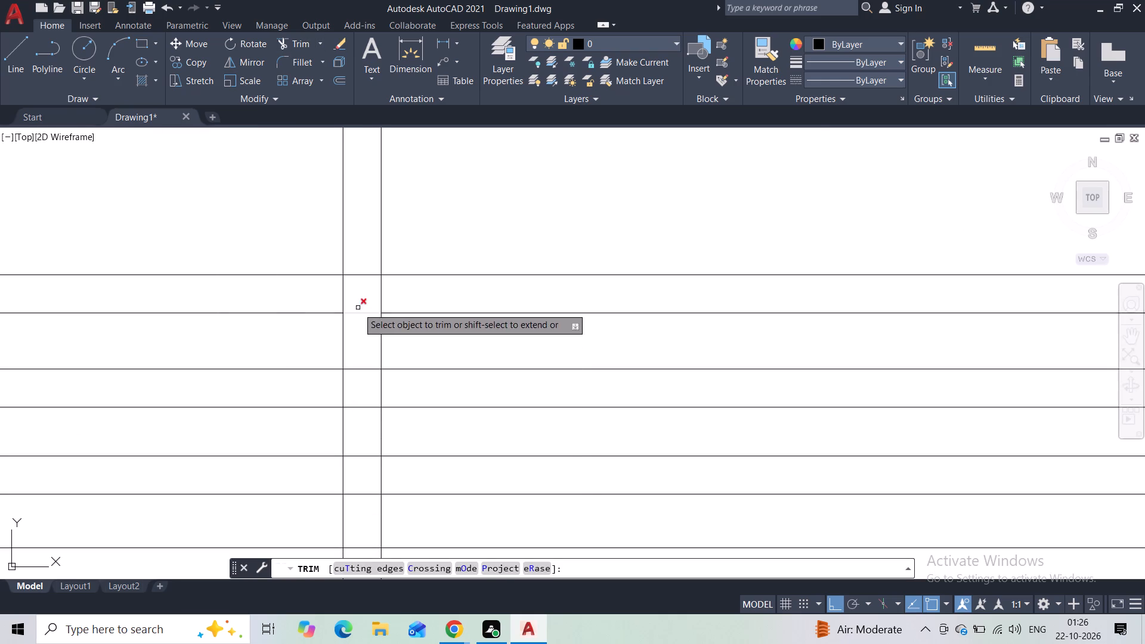
pyautogui.moveTo(358, 308); pyautogui.dragTo(358, 472)
pyautogui.moveTo(358, 467); pyautogui.dragTo(304, 240, button='middle')
pyautogui.moveTo(299, 249); pyautogui.dragTo(301, 326)
pyautogui.scroll(-2, 484, 398)
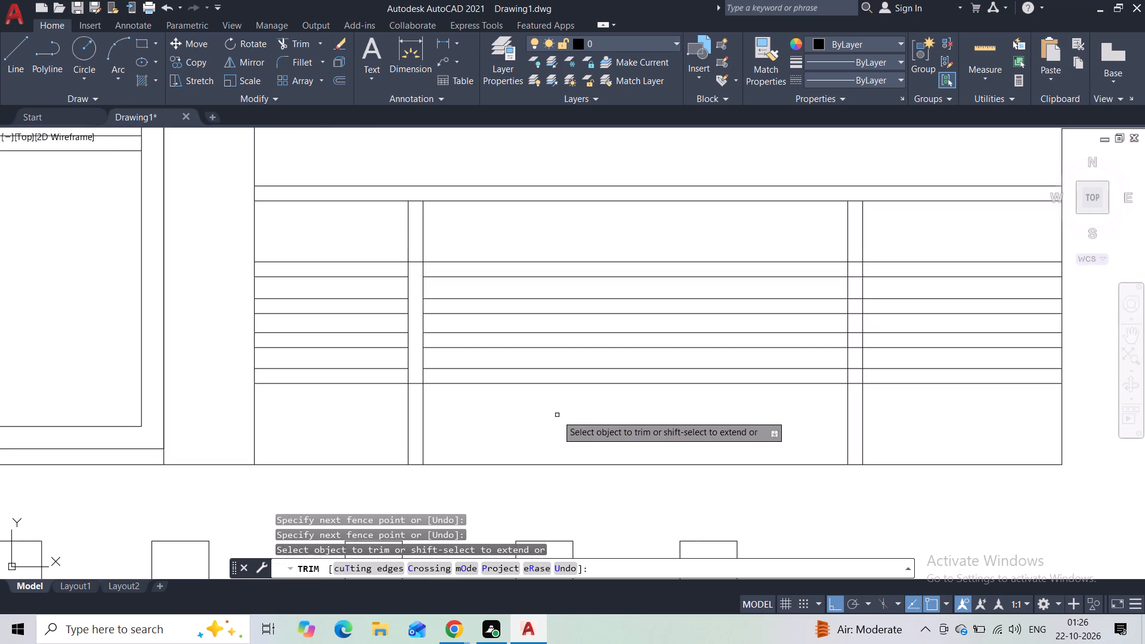
pyautogui.moveTo(558, 416); pyautogui.dragTo(270, 410, button='middle')
pyautogui.scroll(2, 575, 278)
pyautogui.moveTo(559, 252); pyautogui.dragTo(552, 322)
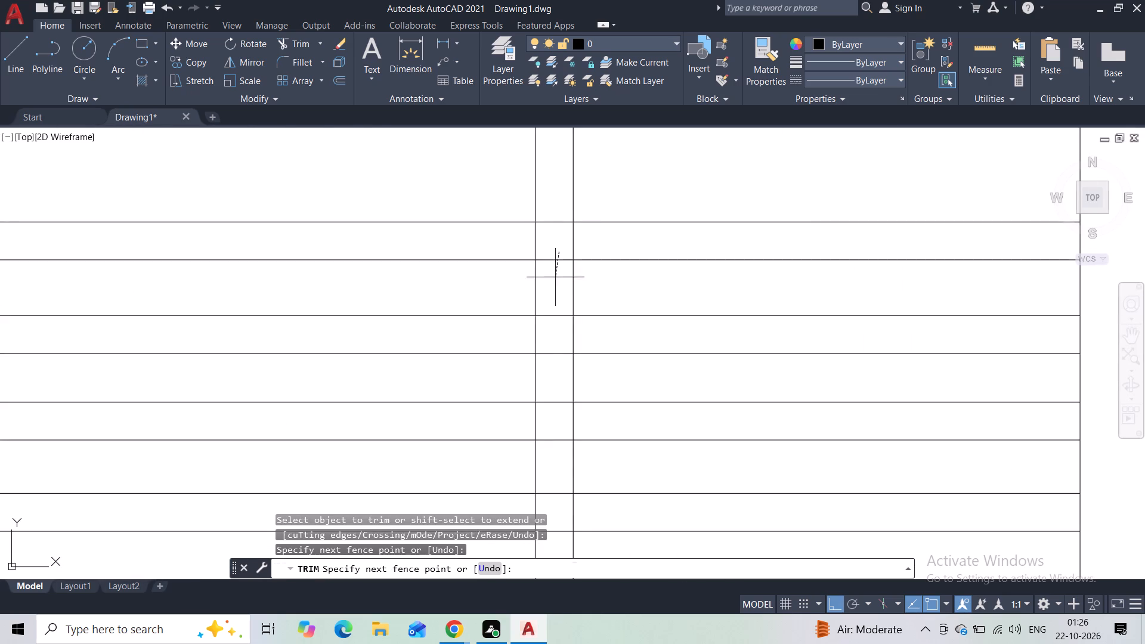
pyautogui.moveTo(552, 322); pyautogui.dragTo(551, 508)
pyautogui.scroll(-3, 547, 431)
pyautogui.press('Escape')
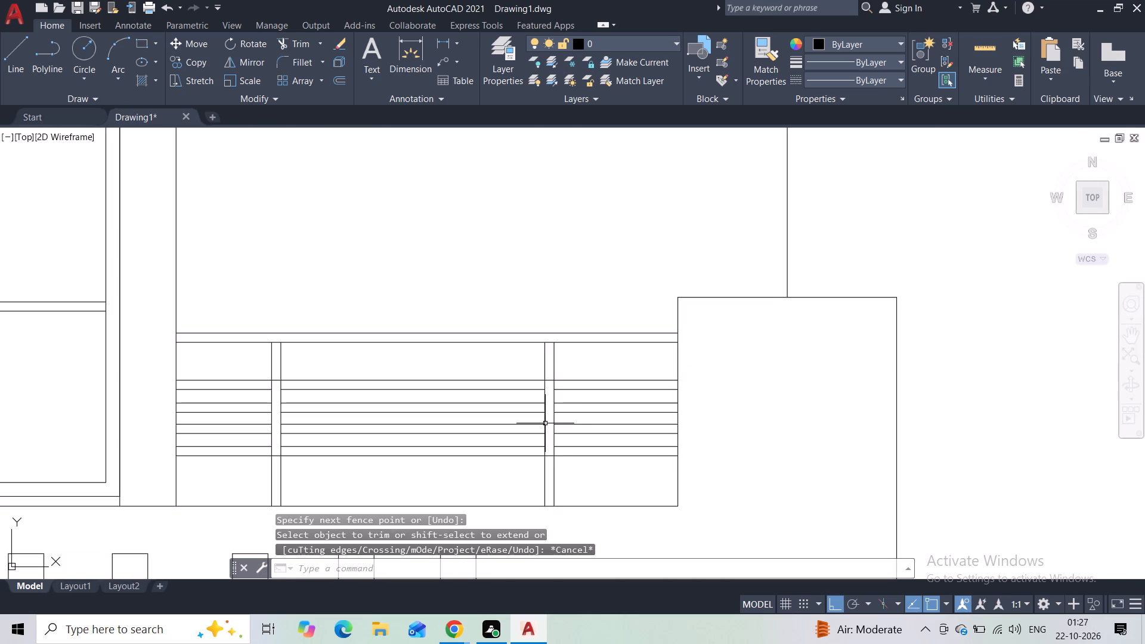
# Copy the ground-floor open door straight up about 15'-1" so it stands on the balcony wall's top edge.
pyautogui.scroll(-1, 524, 292)
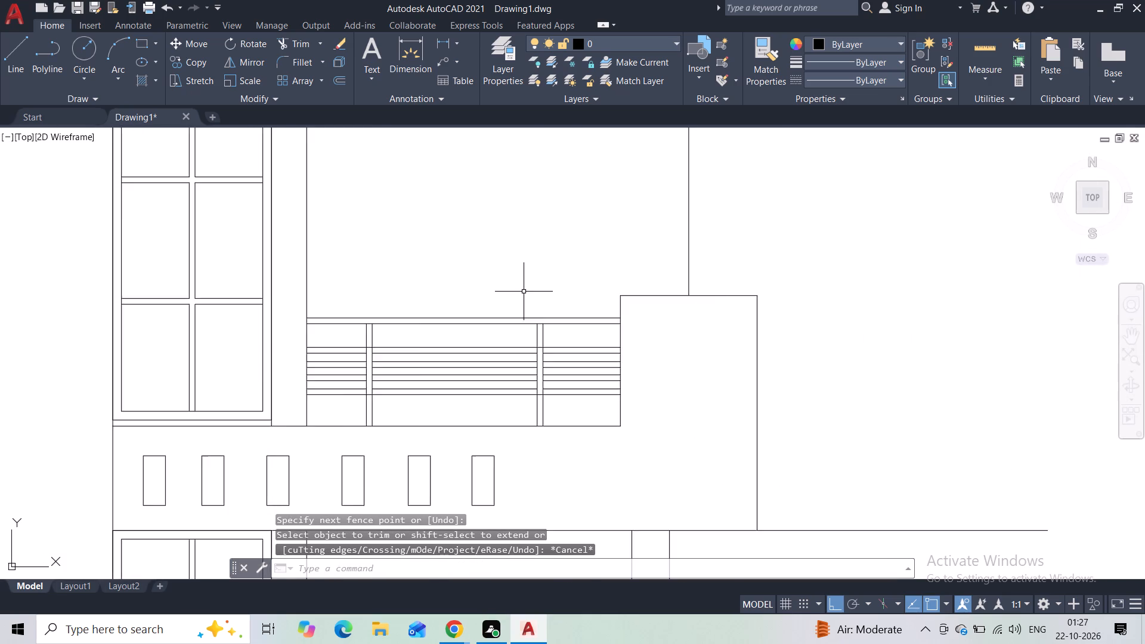
pyautogui.scroll(-2, 524, 292)
pyautogui.moveTo(526, 411); pyautogui.dragTo(496, 309, button='middle')
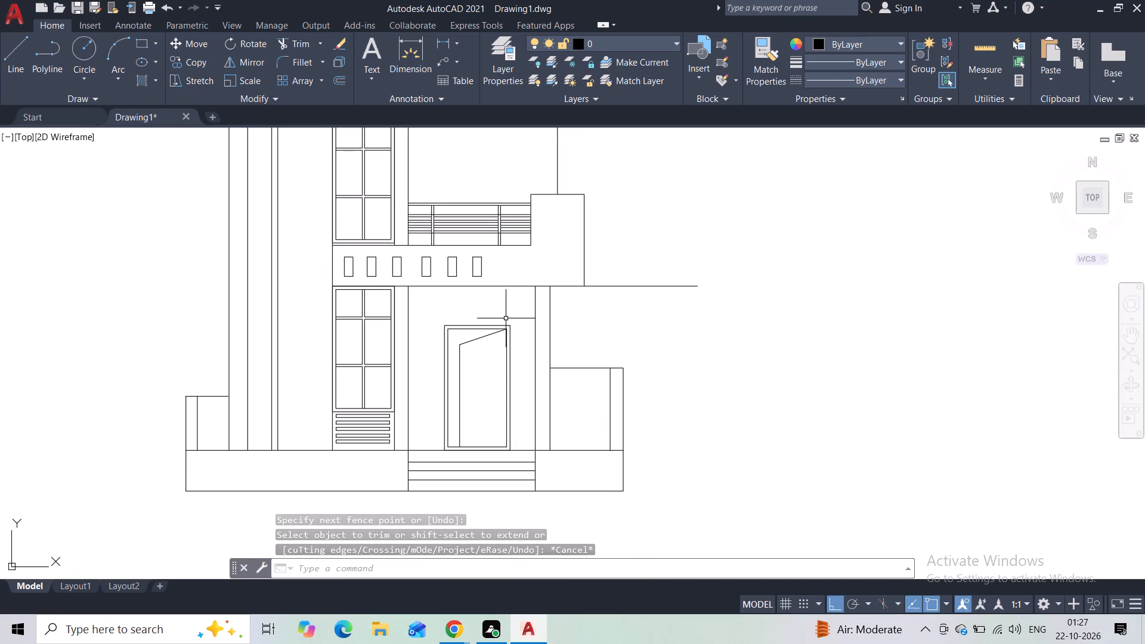
pyautogui.click(510, 318)
pyautogui.click(437, 413)
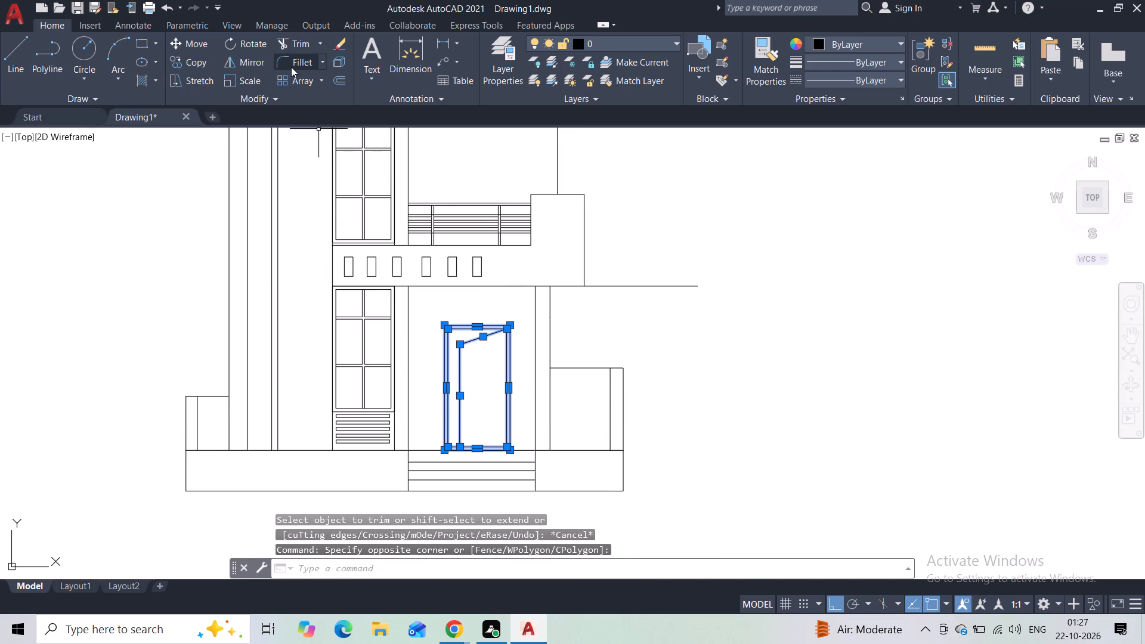
pyautogui.click(200, 64)
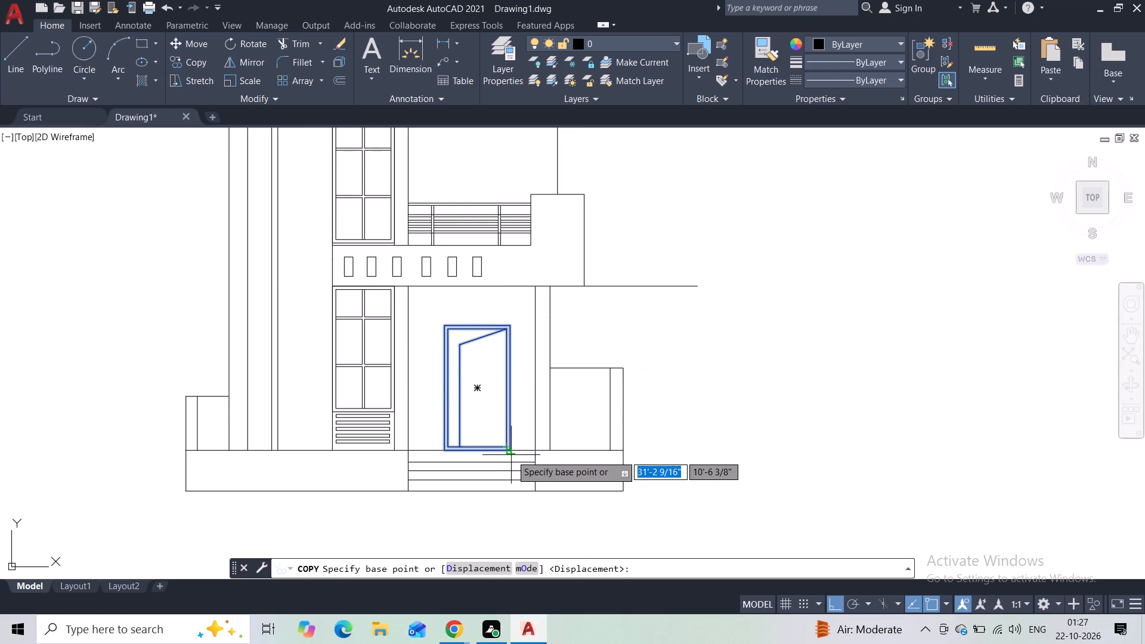
pyautogui.click(512, 451)
pyautogui.moveTo(503, 318); pyautogui.dragTo(506, 487, button='middle')
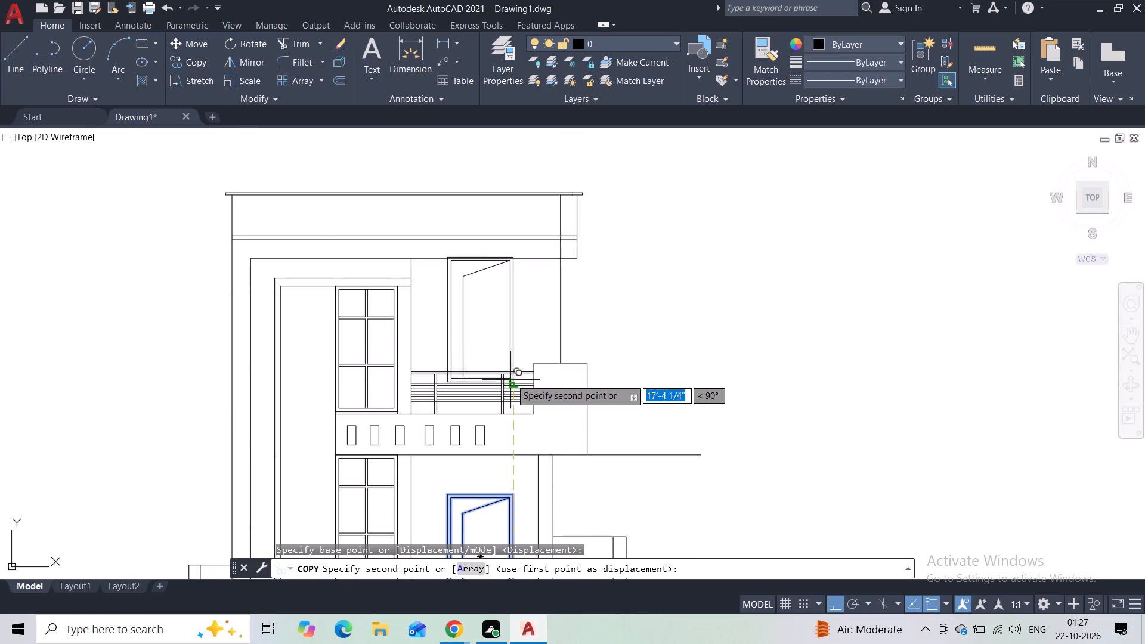
pyautogui.scroll(1, 509, 378)
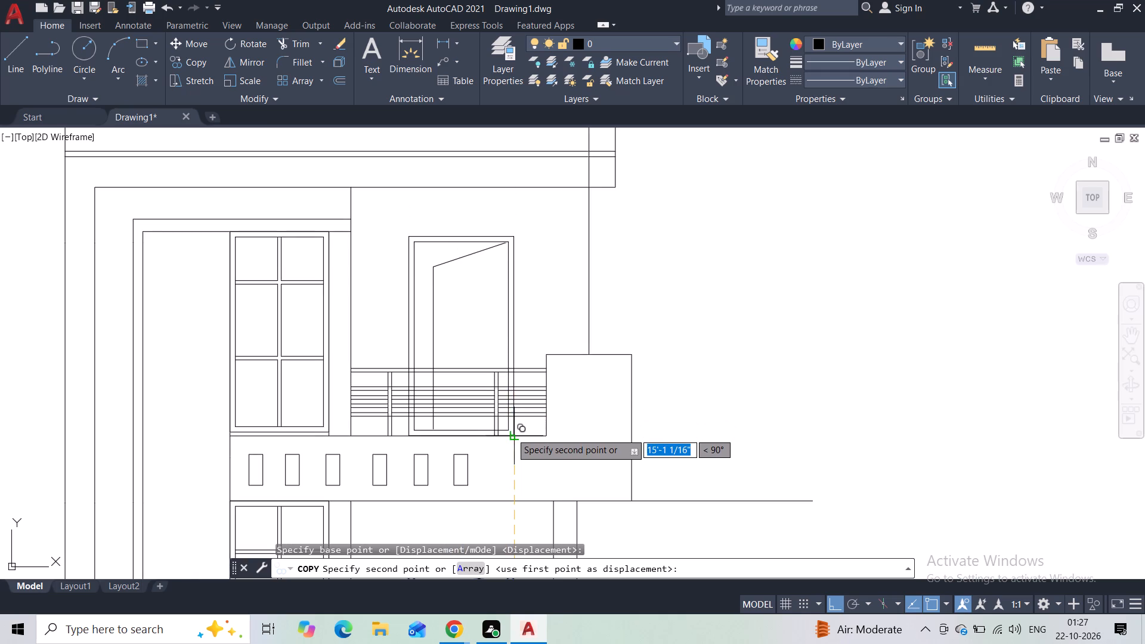
pyautogui.click(511, 434)
pyautogui.press('Escape')
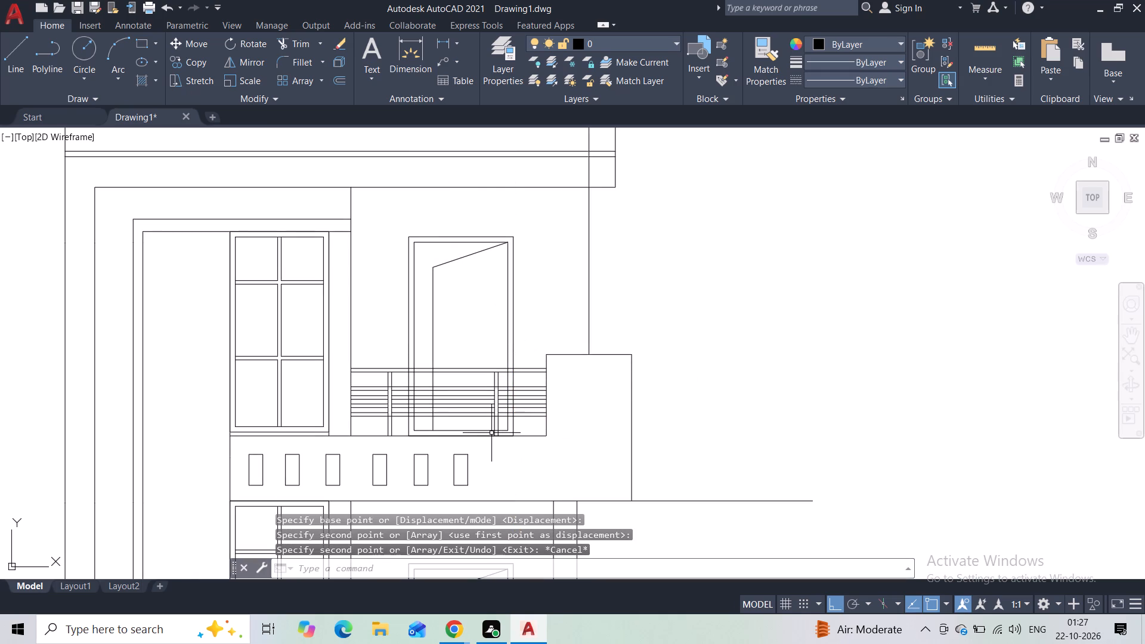
# Trim the upper door's window-side frame and leaf lines wherever they show through the railing, from below the top rail down to the base.
pyautogui.scroll(2, 481, 399)
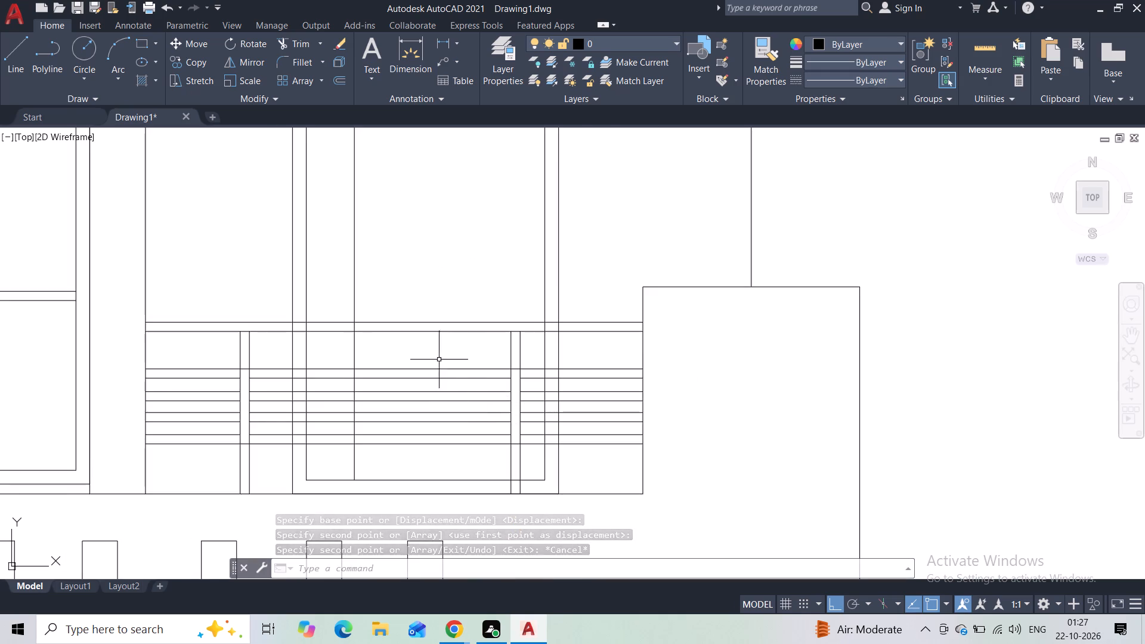
pyautogui.click(287, 43)
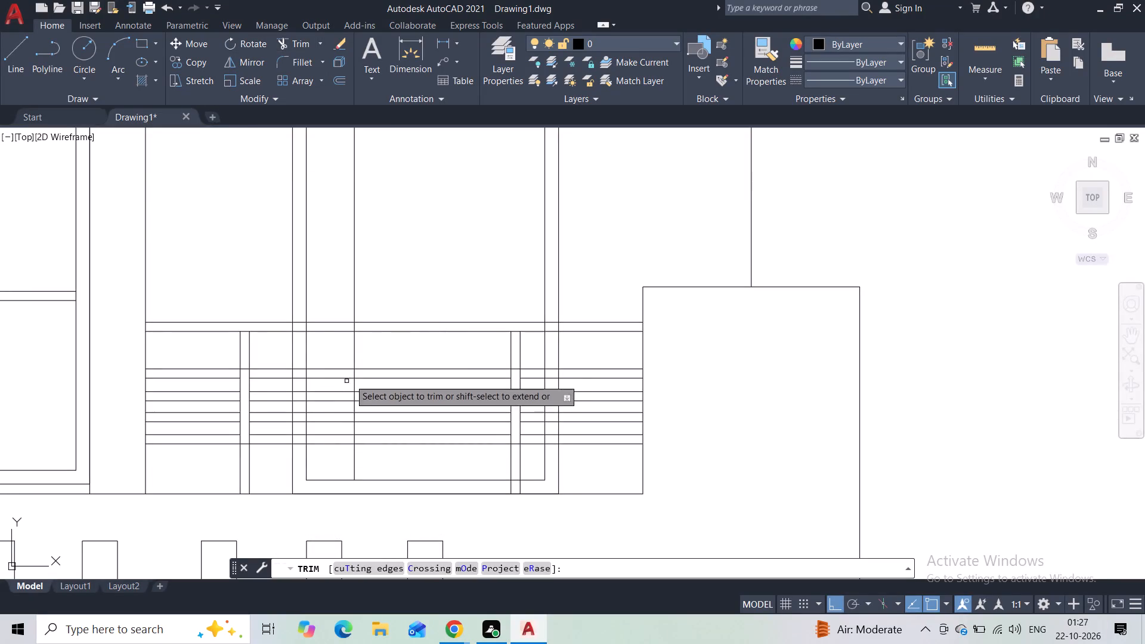
pyautogui.moveTo(364, 354); pyautogui.dragTo(291, 346)
pyautogui.scroll(2, 338, 379)
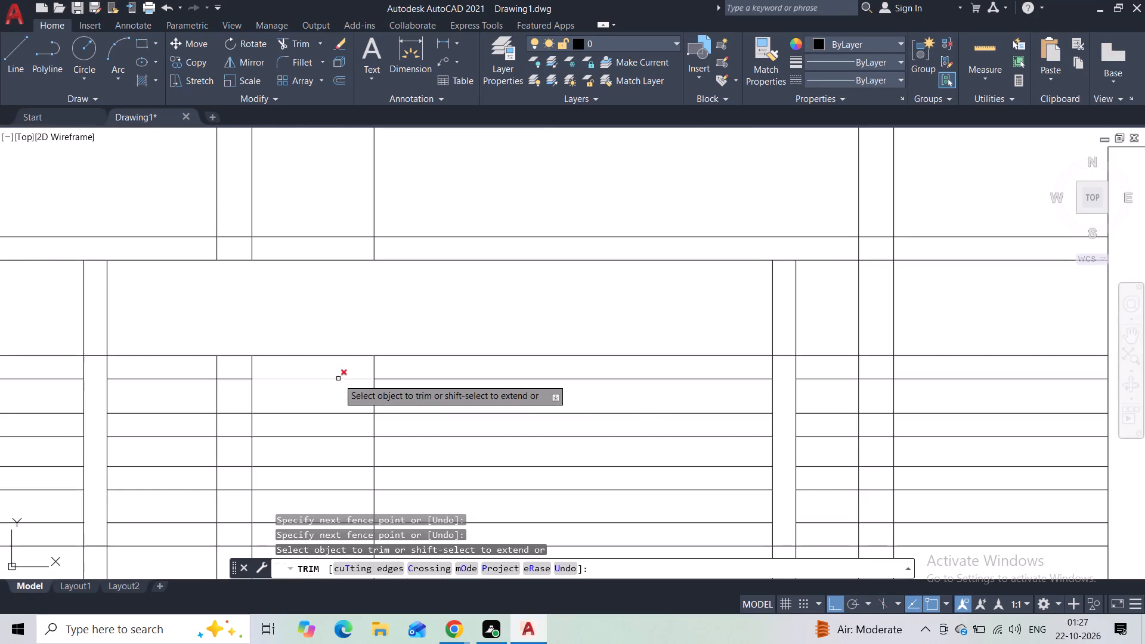
pyautogui.moveTo(389, 369); pyautogui.dragTo(215, 367)
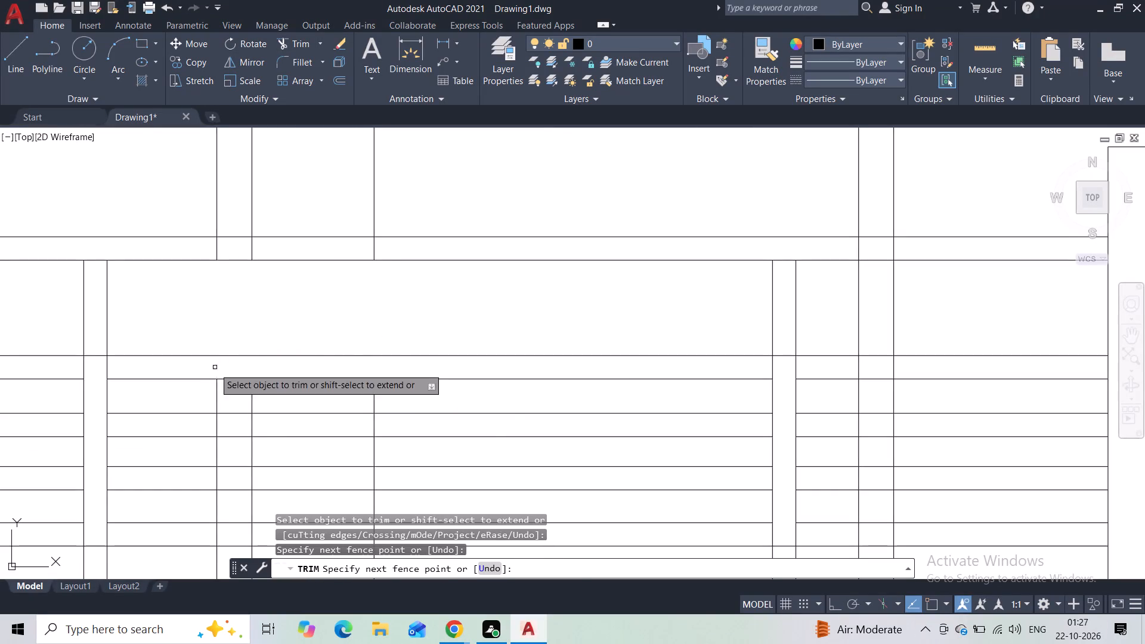
pyautogui.moveTo(397, 400); pyautogui.dragTo(182, 397)
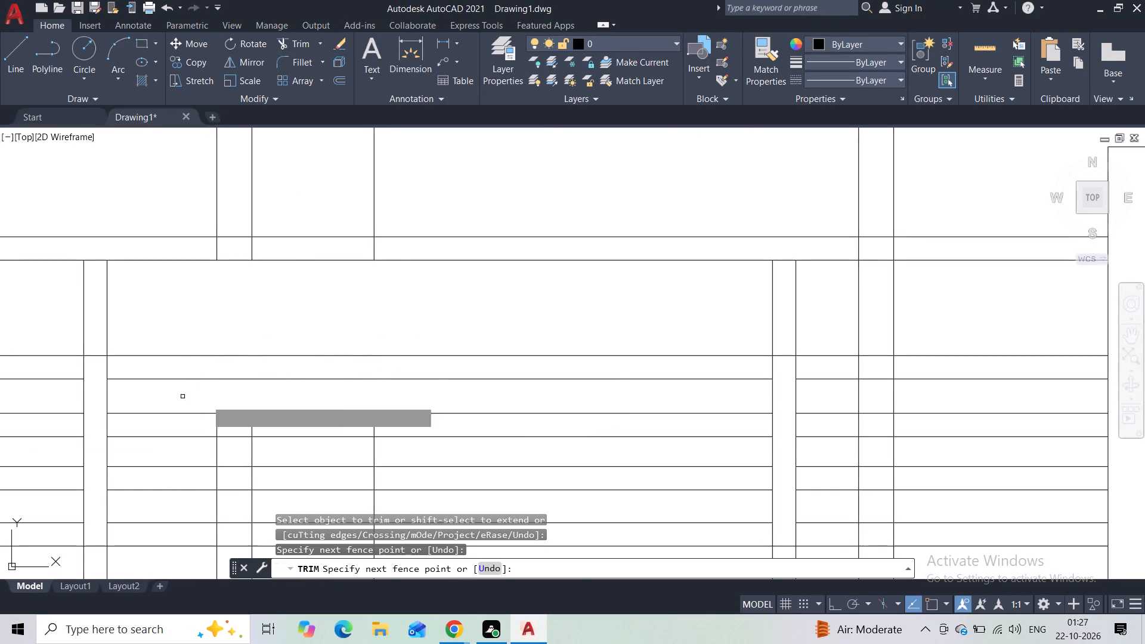
pyautogui.moveTo(305, 408); pyautogui.dragTo(308, 268, button='middle')
pyautogui.moveTo(386, 286); pyautogui.dragTo(194, 287)
pyautogui.moveTo(391, 314); pyautogui.dragTo(183, 317)
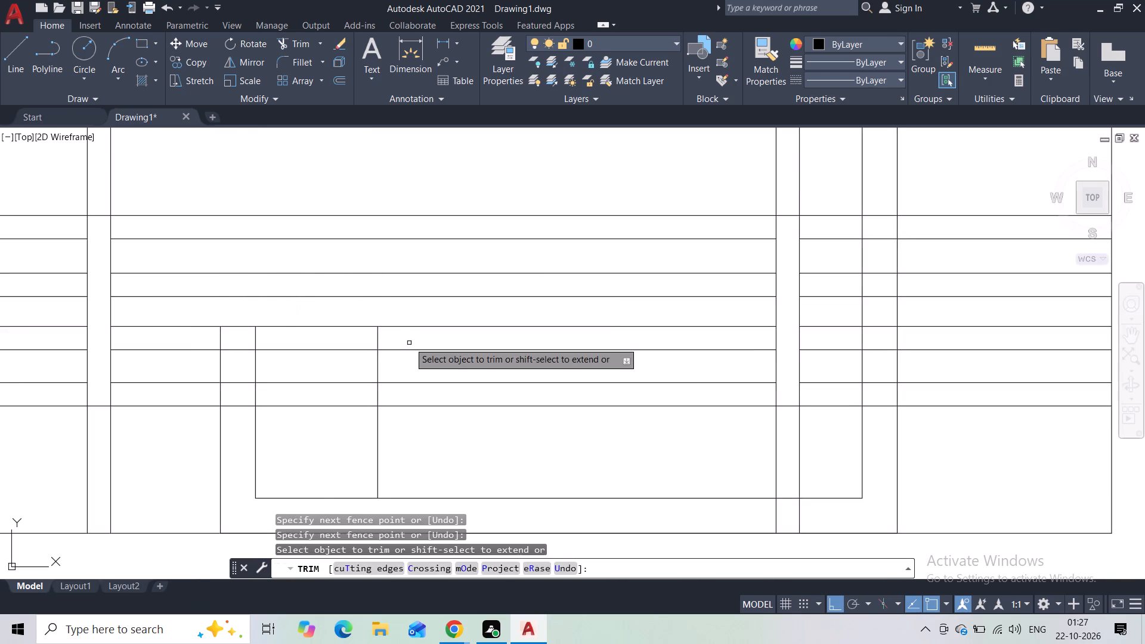
pyautogui.moveTo(400, 336); pyautogui.dragTo(209, 335)
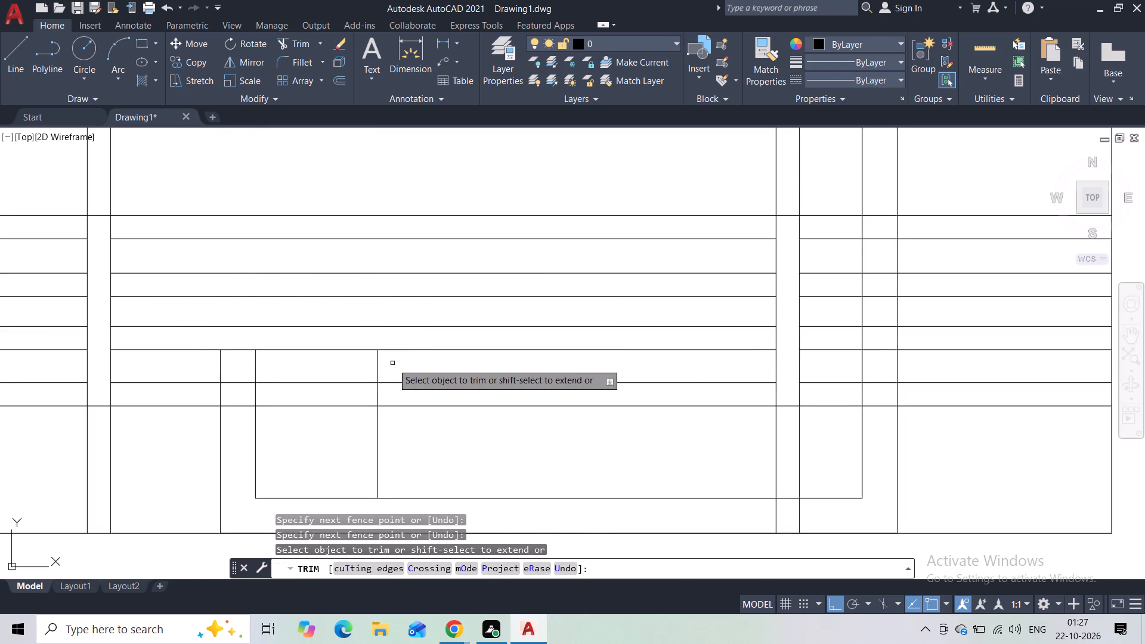
pyautogui.moveTo(393, 363); pyautogui.dragTo(222, 358)
pyautogui.moveTo(228, 361); pyautogui.dragTo(182, 363)
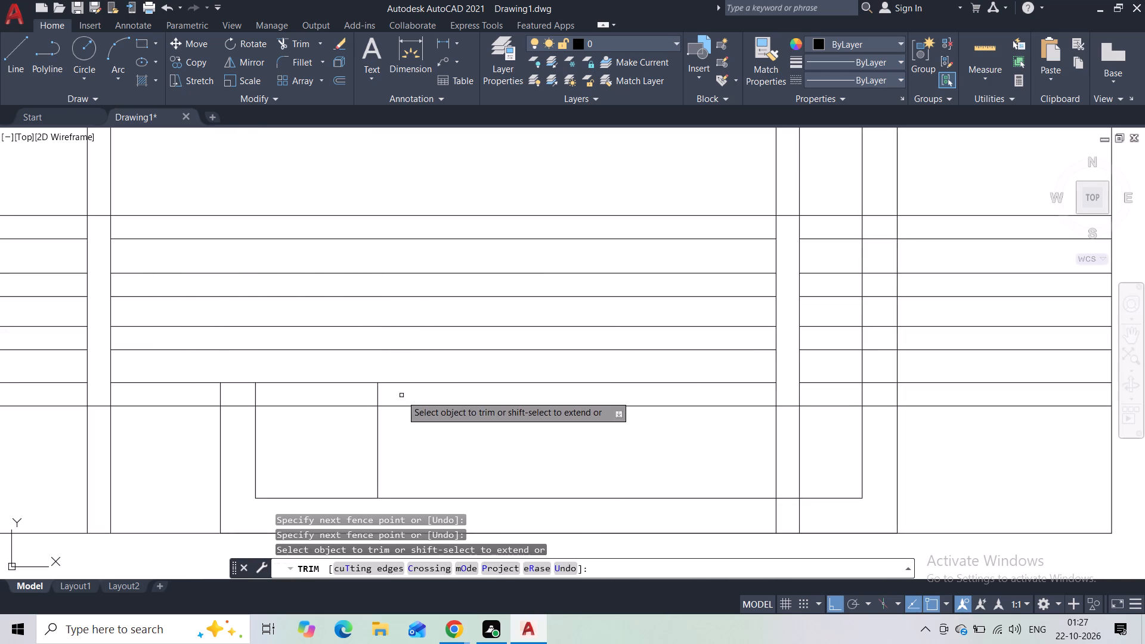
pyautogui.moveTo(401, 395); pyautogui.dragTo(197, 398)
pyautogui.moveTo(368, 433); pyautogui.dragTo(216, 433)
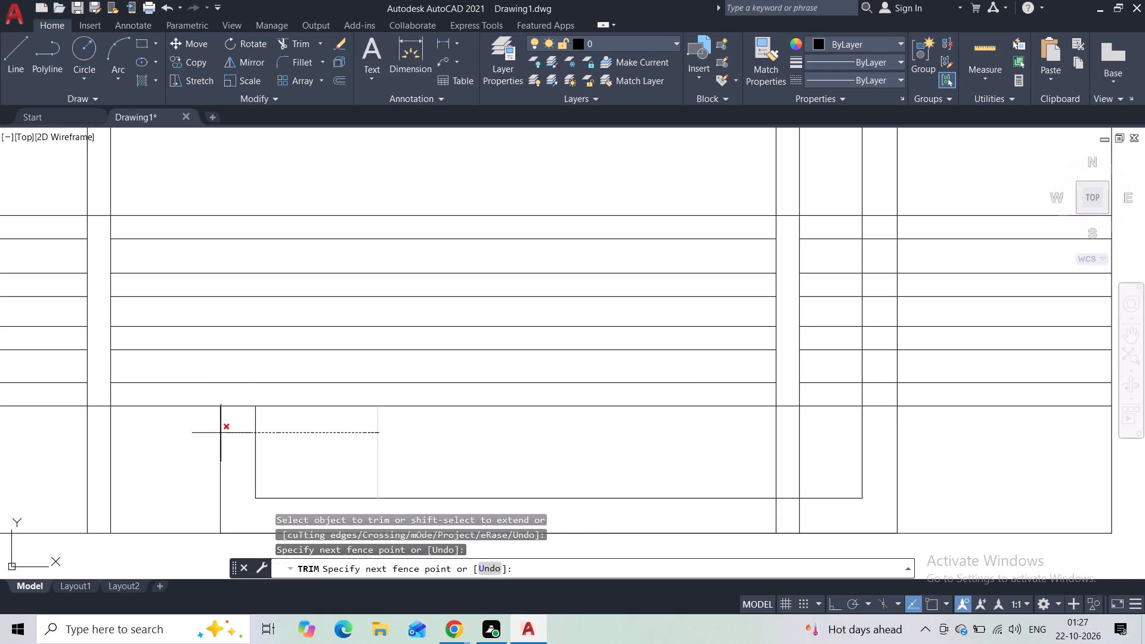
pyautogui.moveTo(216, 433); pyautogui.dragTo(197, 434)
# Trim the remaining door lines and the pier-side post lines below the lowest rail and in the gap beneath the top rail.
pyautogui.moveTo(265, 448); pyautogui.dragTo(223, 342, button='middle')
pyautogui.moveTo(258, 375); pyautogui.dragTo(307, 394)
pyautogui.moveTo(307, 394); pyautogui.dragTo(425, 402)
pyautogui.moveTo(884, 351); pyautogui.dragTo(810, 397)
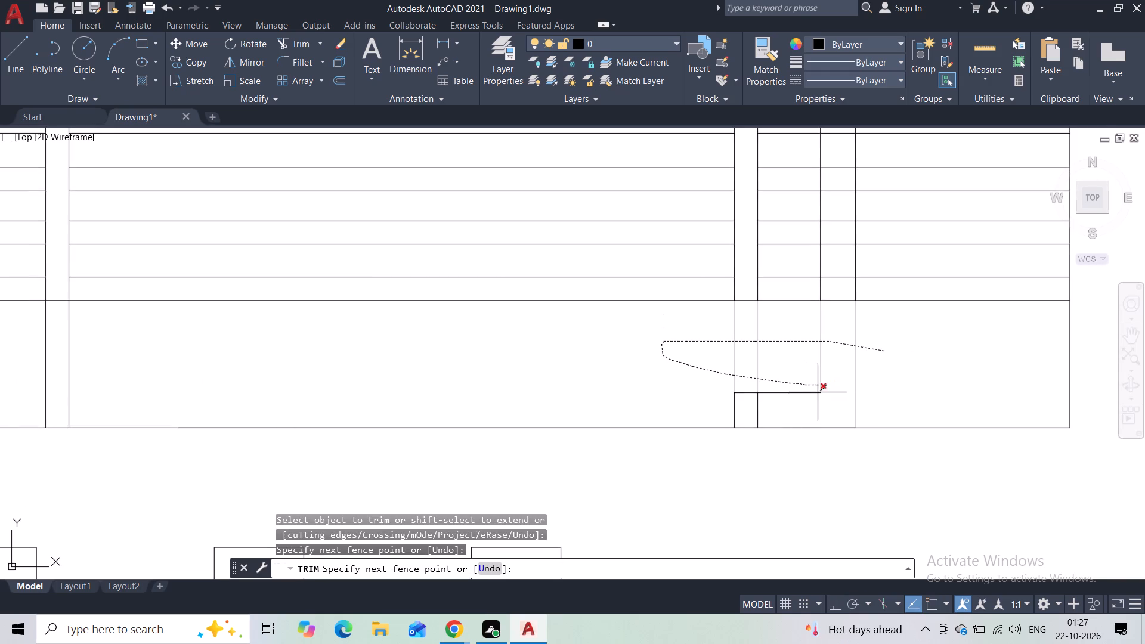
pyautogui.moveTo(810, 397); pyautogui.dragTo(766, 379)
pyautogui.scroll(-2, 764, 343)
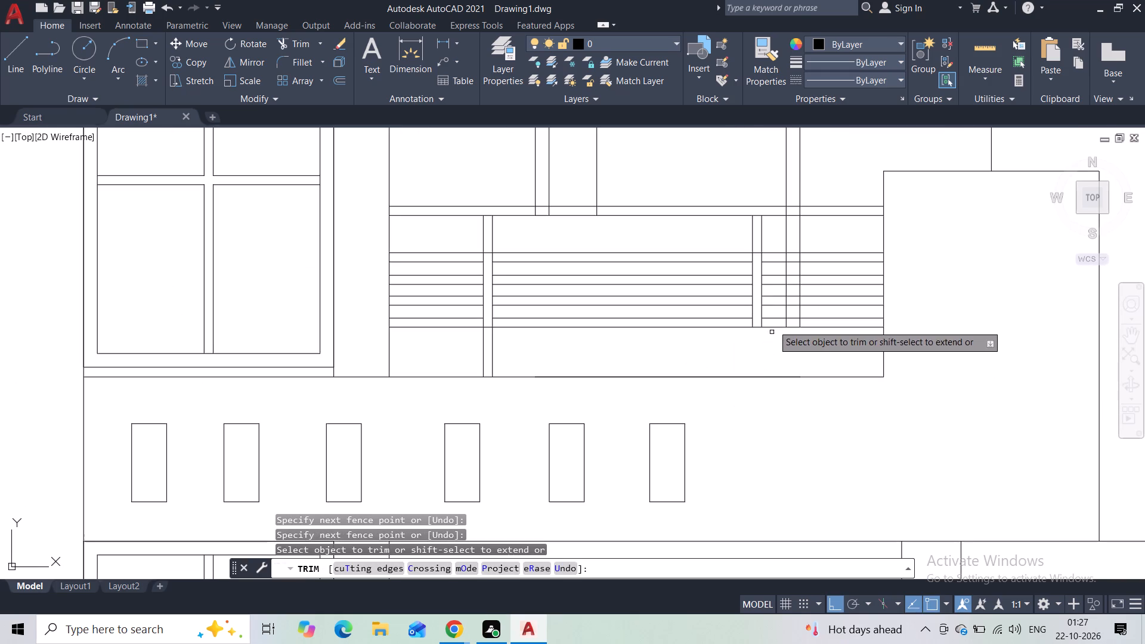
pyautogui.moveTo(807, 240); pyautogui.dragTo(712, 241)
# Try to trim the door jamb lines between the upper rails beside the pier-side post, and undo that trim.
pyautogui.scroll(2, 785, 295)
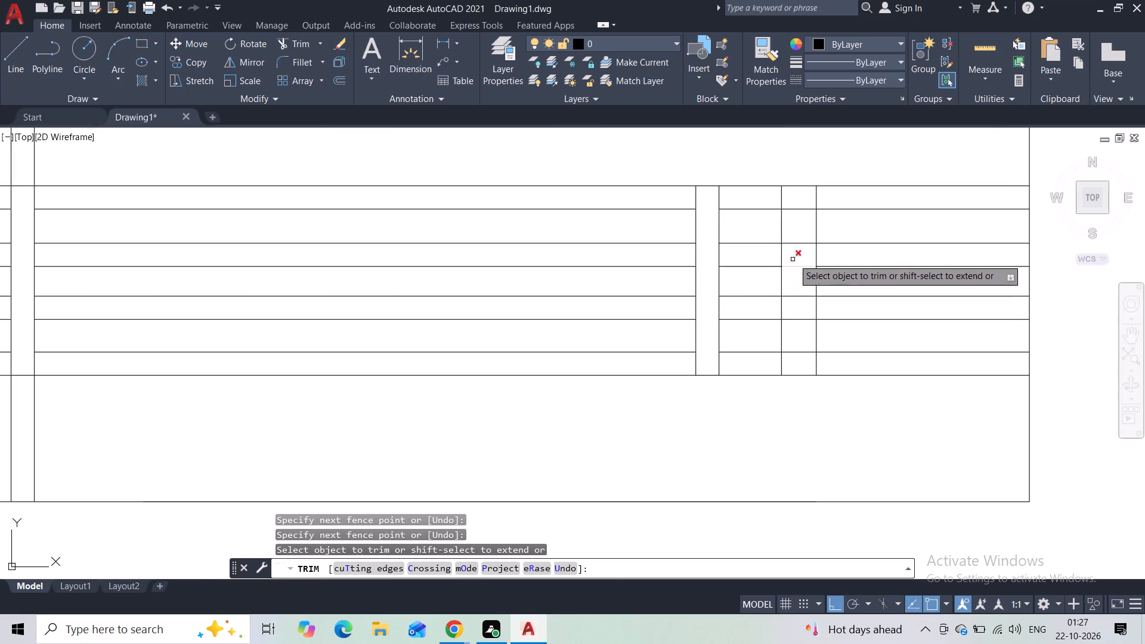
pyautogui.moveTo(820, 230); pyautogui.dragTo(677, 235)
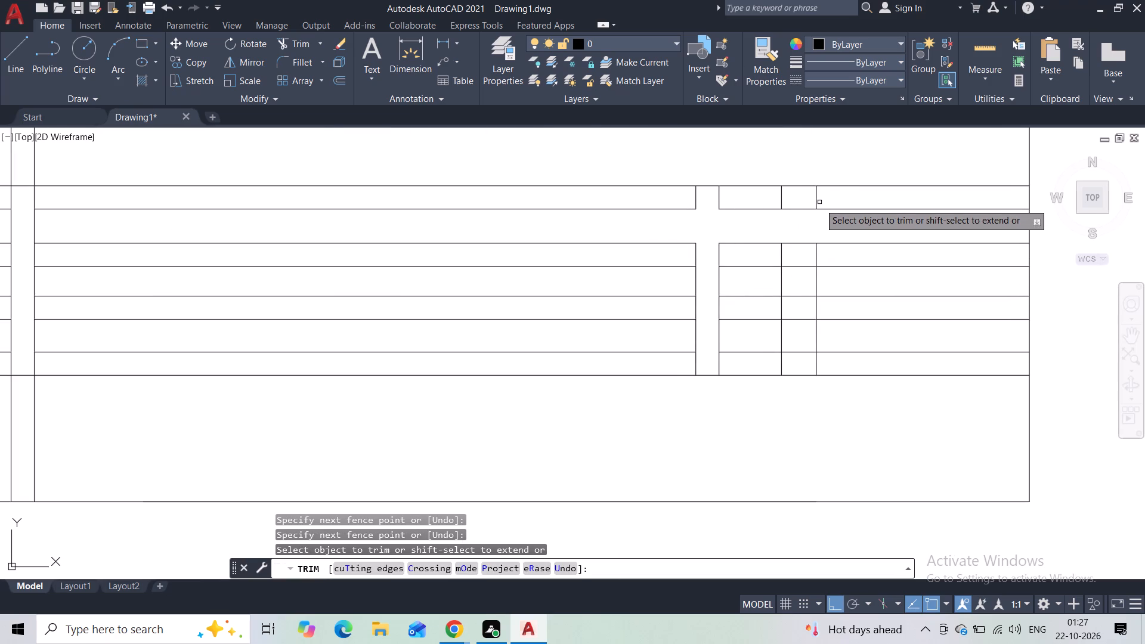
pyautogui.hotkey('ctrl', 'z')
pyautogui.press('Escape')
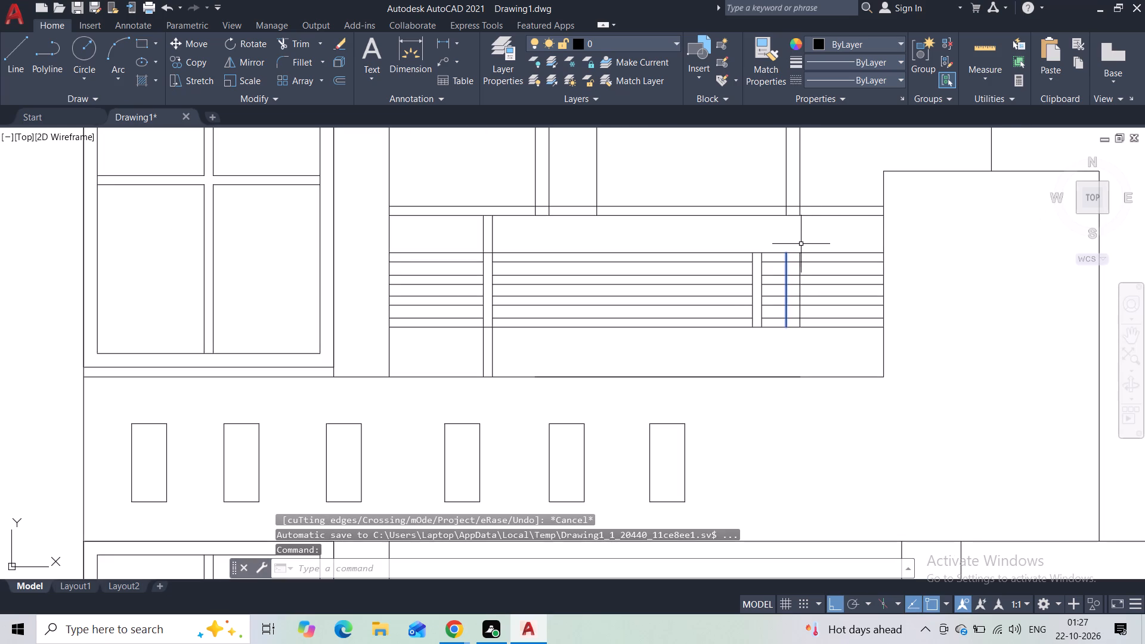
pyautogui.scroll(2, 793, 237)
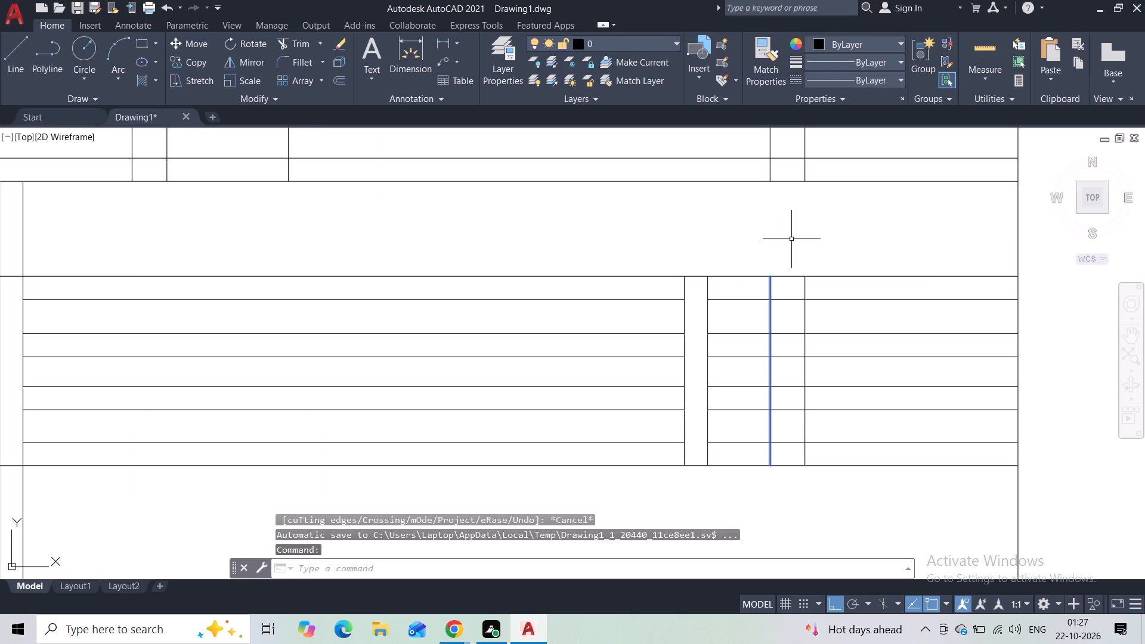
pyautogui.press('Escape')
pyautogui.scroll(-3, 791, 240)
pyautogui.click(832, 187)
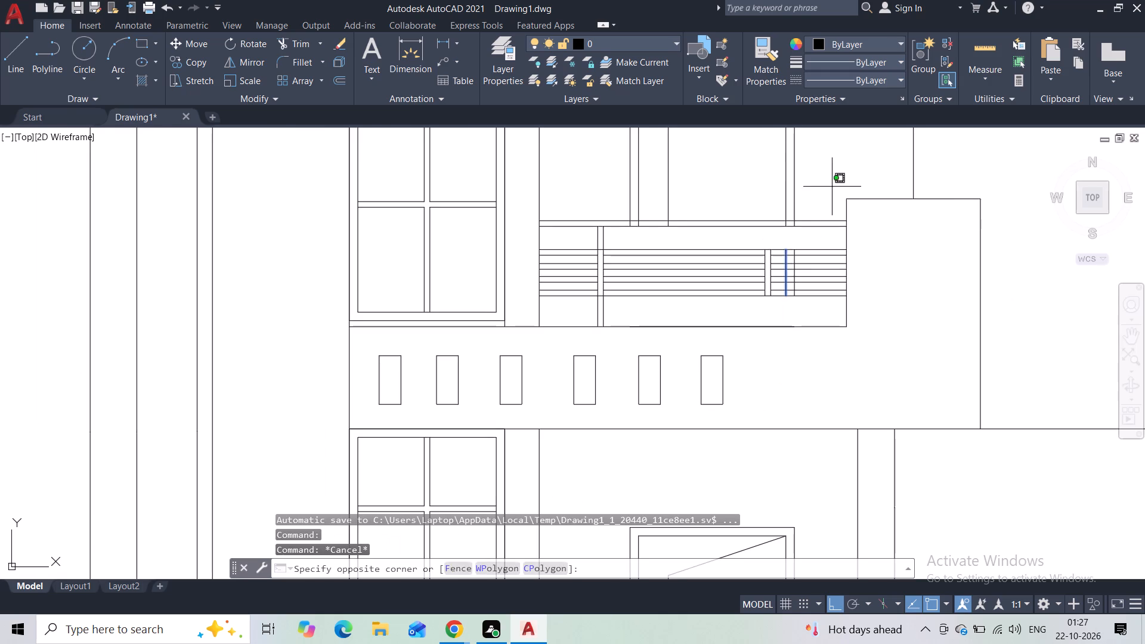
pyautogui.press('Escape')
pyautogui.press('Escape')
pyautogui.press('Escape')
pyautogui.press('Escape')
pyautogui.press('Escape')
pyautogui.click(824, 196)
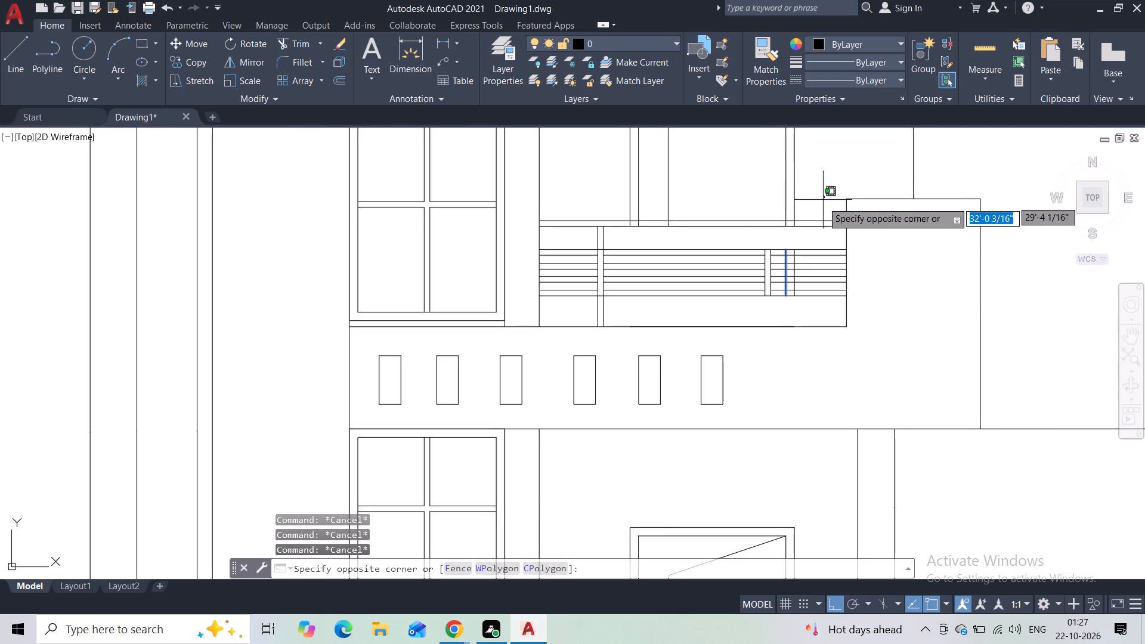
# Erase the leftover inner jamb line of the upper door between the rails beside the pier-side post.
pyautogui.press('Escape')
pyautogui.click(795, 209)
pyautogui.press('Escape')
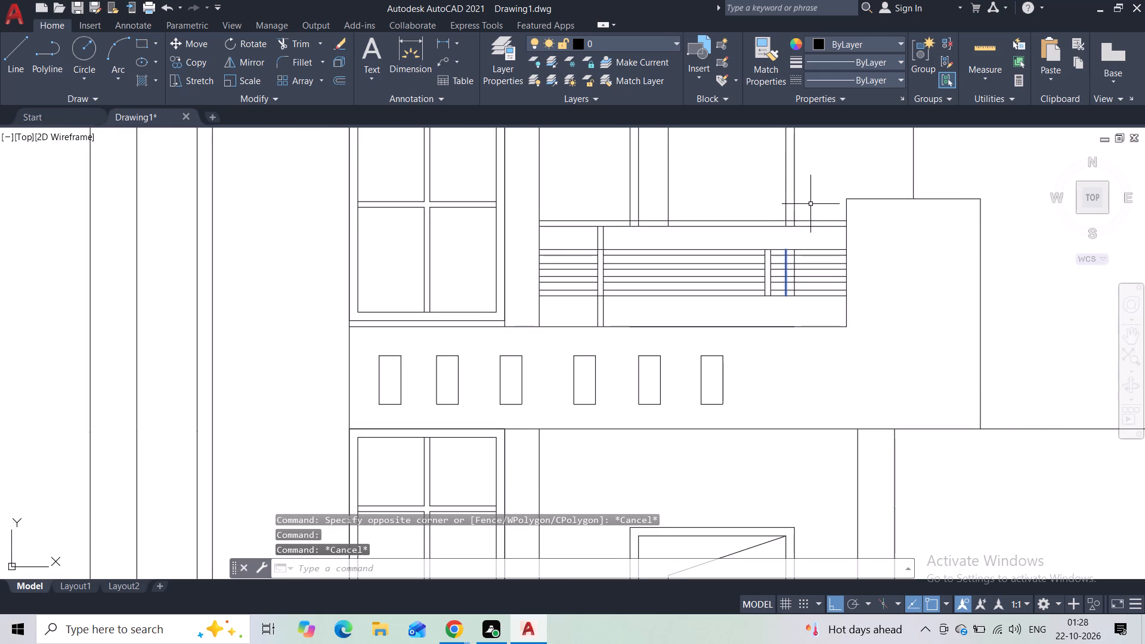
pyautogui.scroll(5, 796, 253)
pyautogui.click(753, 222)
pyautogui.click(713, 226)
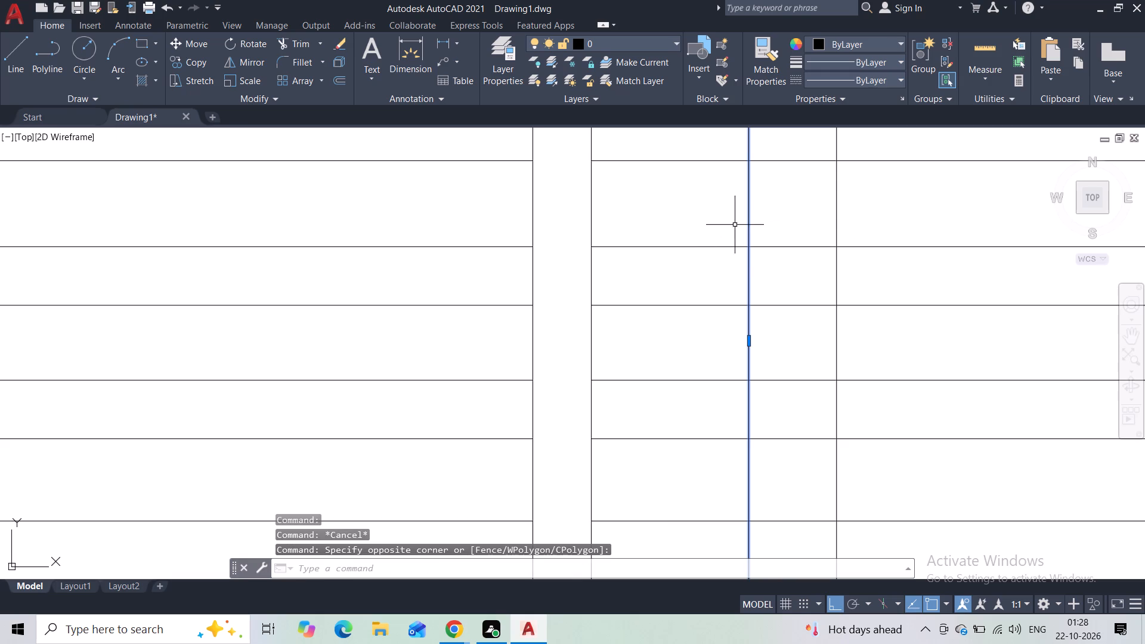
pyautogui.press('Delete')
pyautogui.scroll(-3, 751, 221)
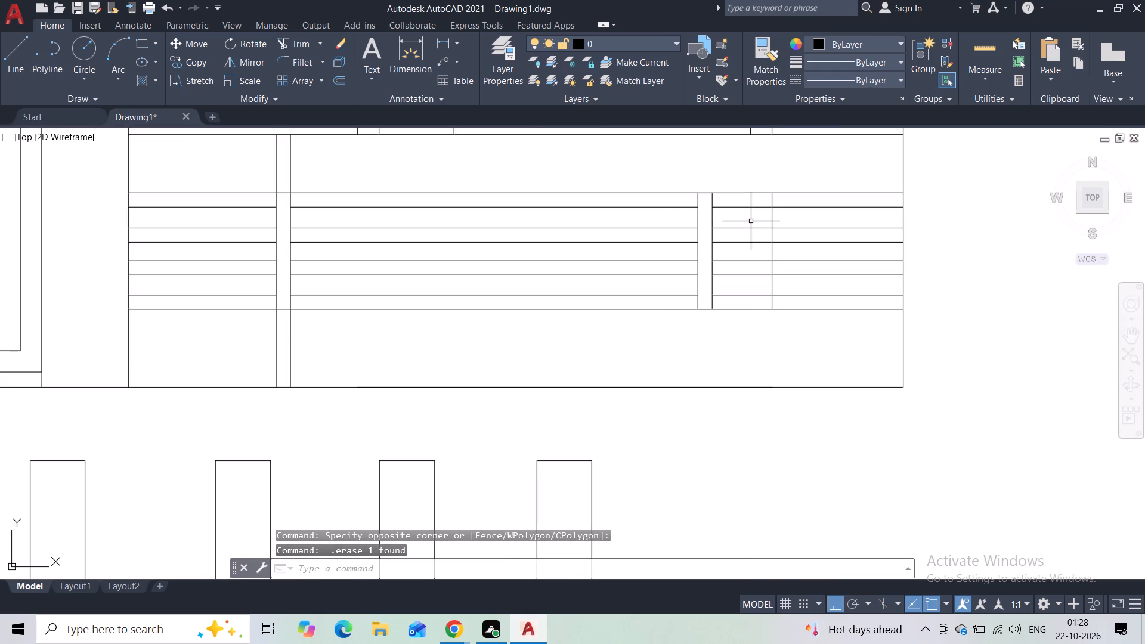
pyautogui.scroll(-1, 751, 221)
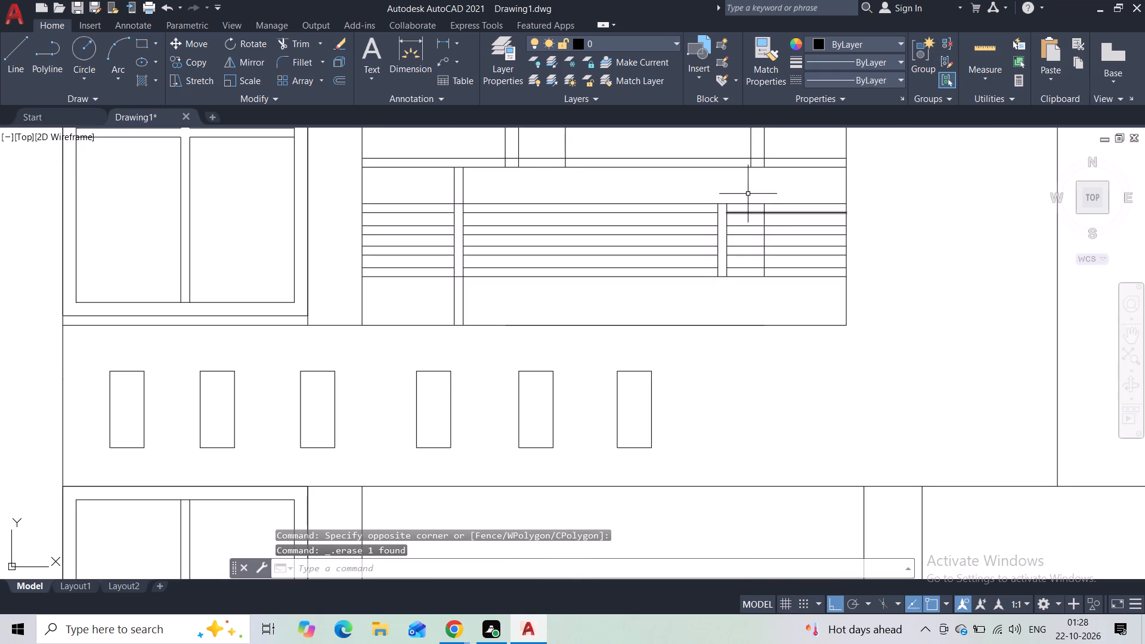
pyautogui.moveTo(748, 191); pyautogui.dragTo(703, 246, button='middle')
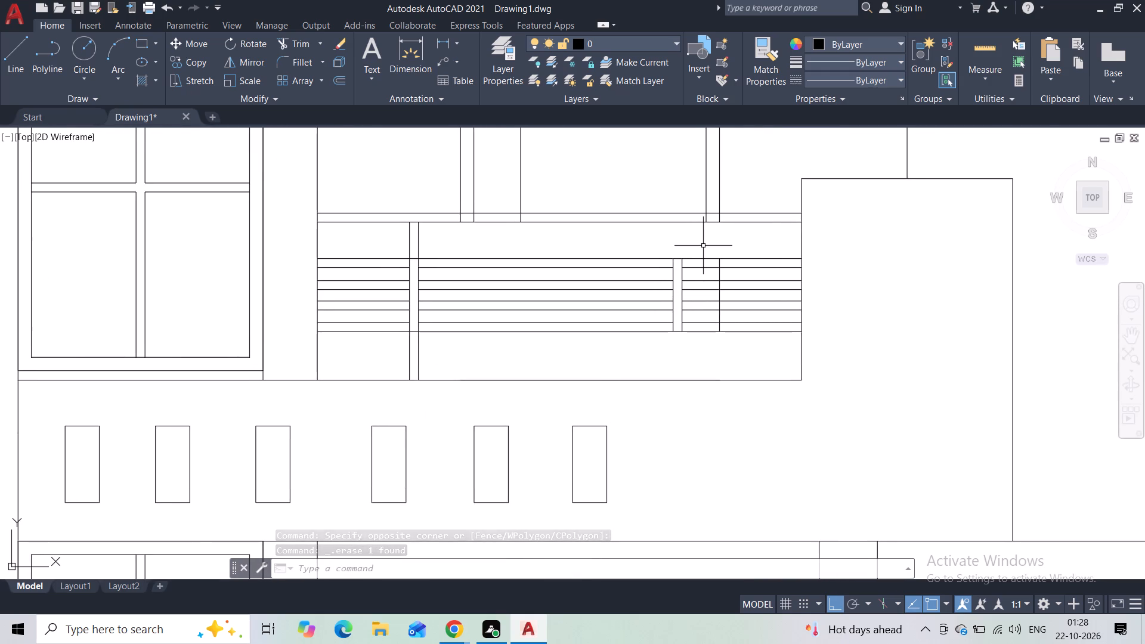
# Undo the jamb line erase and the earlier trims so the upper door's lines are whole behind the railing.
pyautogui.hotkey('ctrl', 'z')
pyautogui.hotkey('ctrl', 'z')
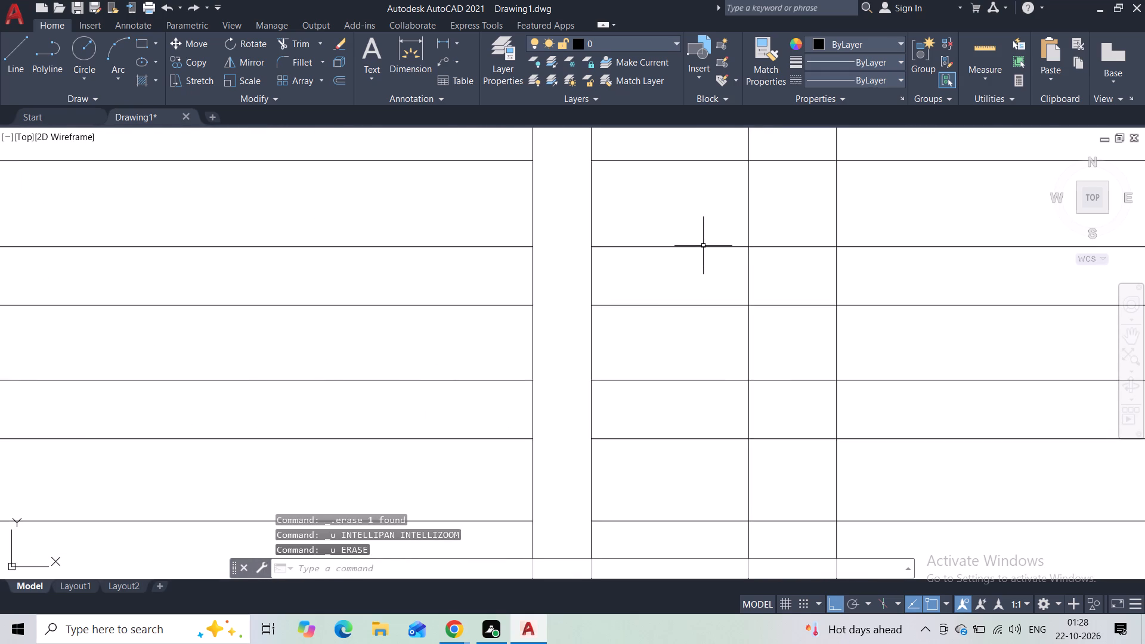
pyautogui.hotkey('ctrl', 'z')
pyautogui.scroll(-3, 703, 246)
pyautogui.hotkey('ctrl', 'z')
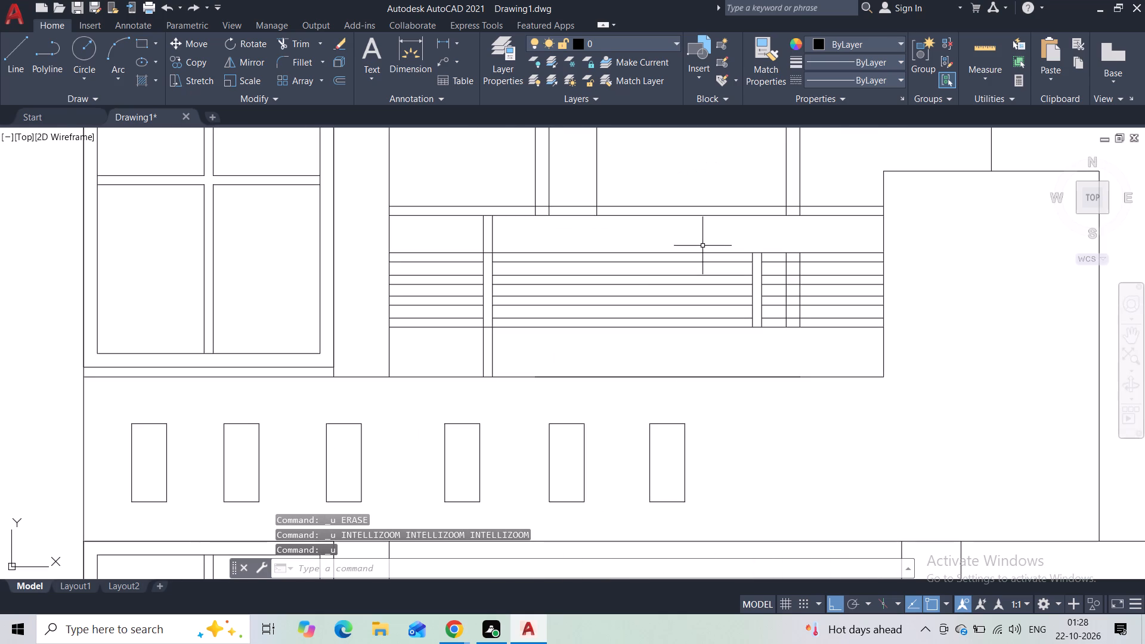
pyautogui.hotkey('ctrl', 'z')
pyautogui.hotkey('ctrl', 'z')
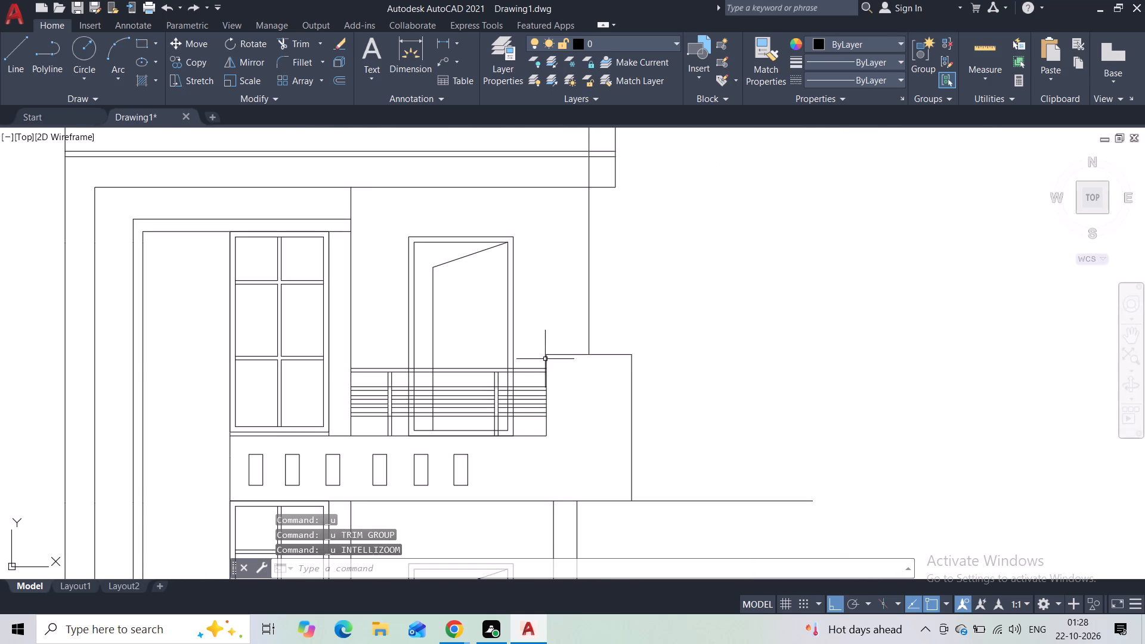
# Trim the upper door's pier-side jamb lines within the top rail and in the gap beneath it.
pyautogui.moveTo(485, 382); pyautogui.dragTo(522, 328, button='middle')
pyautogui.scroll(1, 522, 328)
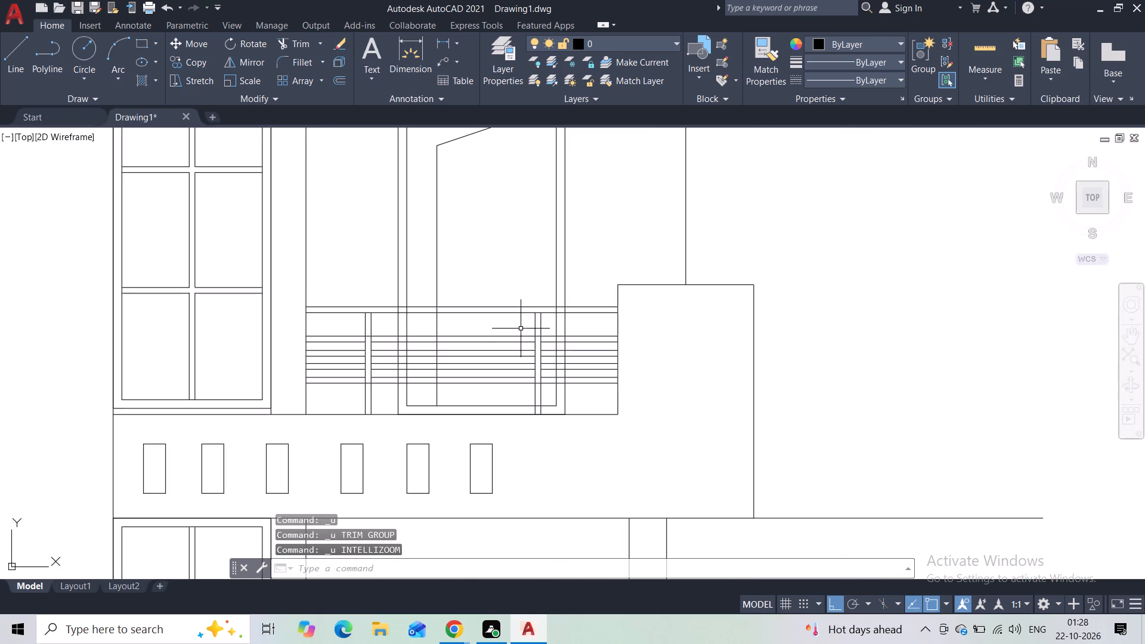
pyautogui.click(294, 47)
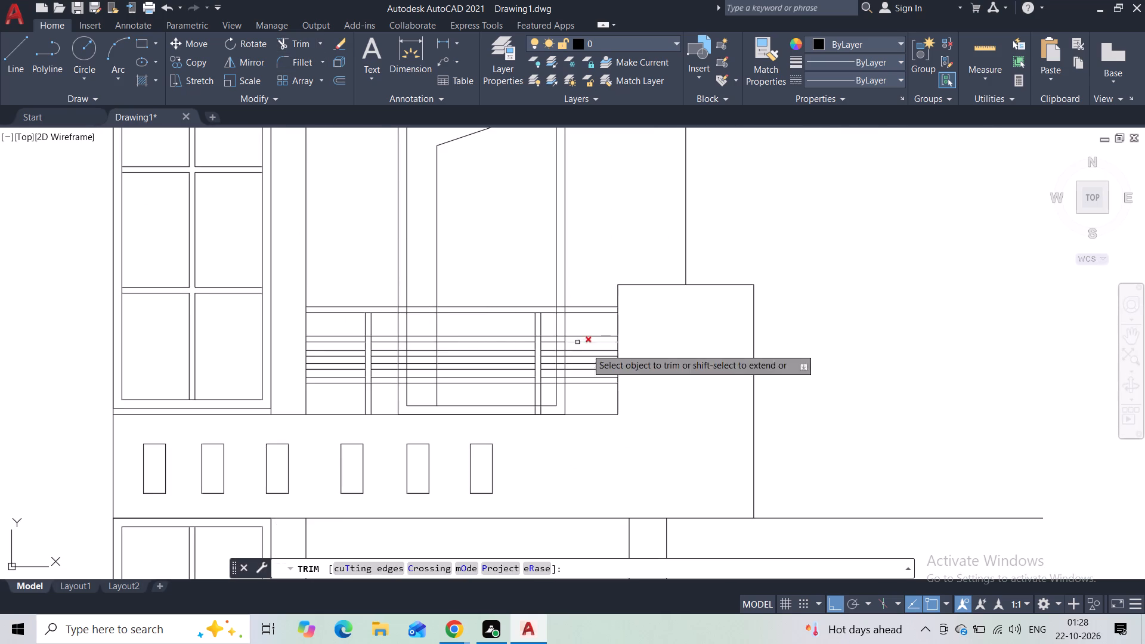
pyautogui.scroll(2, 586, 348)
pyautogui.moveTo(539, 281); pyautogui.dragTo(497, 280)
pyautogui.moveTo(538, 248); pyautogui.dragTo(524, 252)
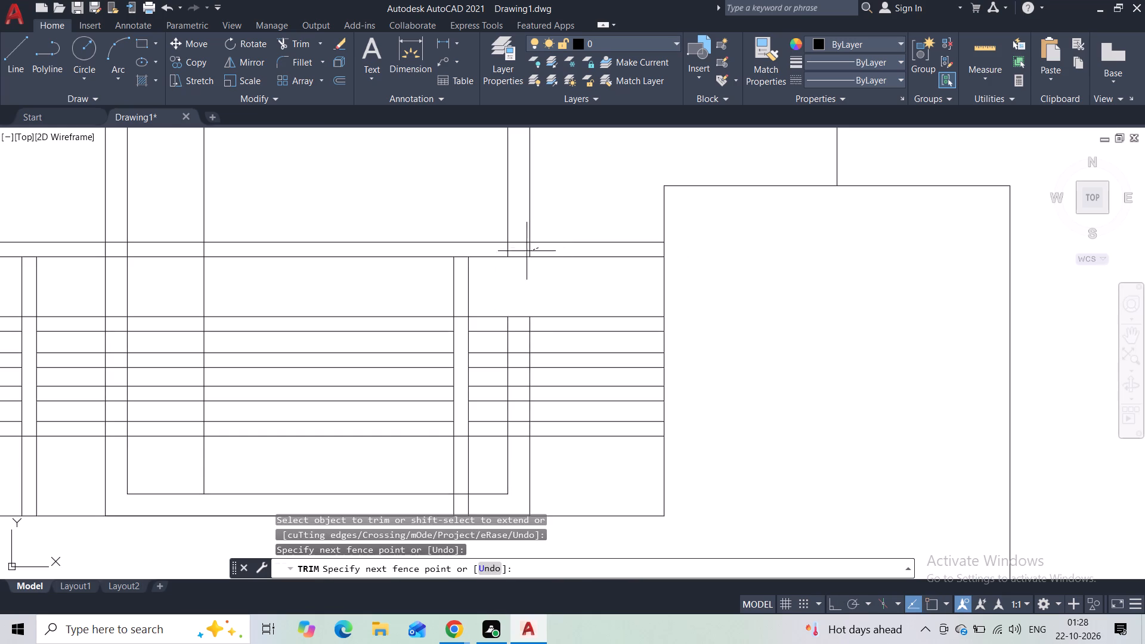
pyautogui.moveTo(524, 252); pyautogui.dragTo(483, 255)
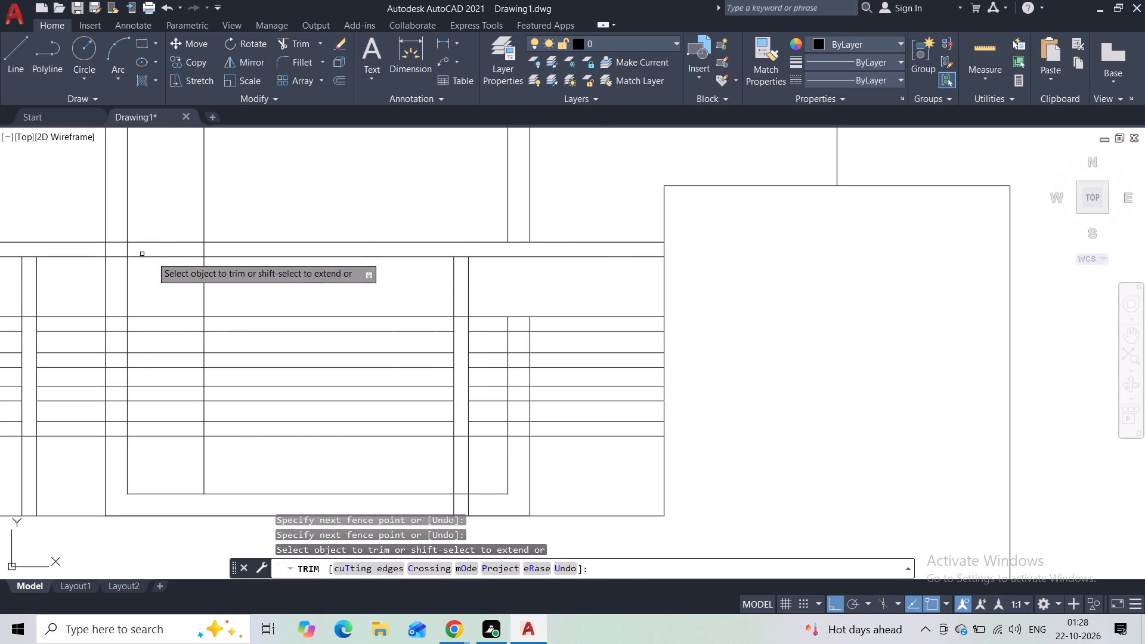
# Trim the upper door's window-side frame and leaf lines within the top rail and in the gap beneath it.
pyautogui.scroll(-1, 205, 265)
pyautogui.scroll(2, 140, 265)
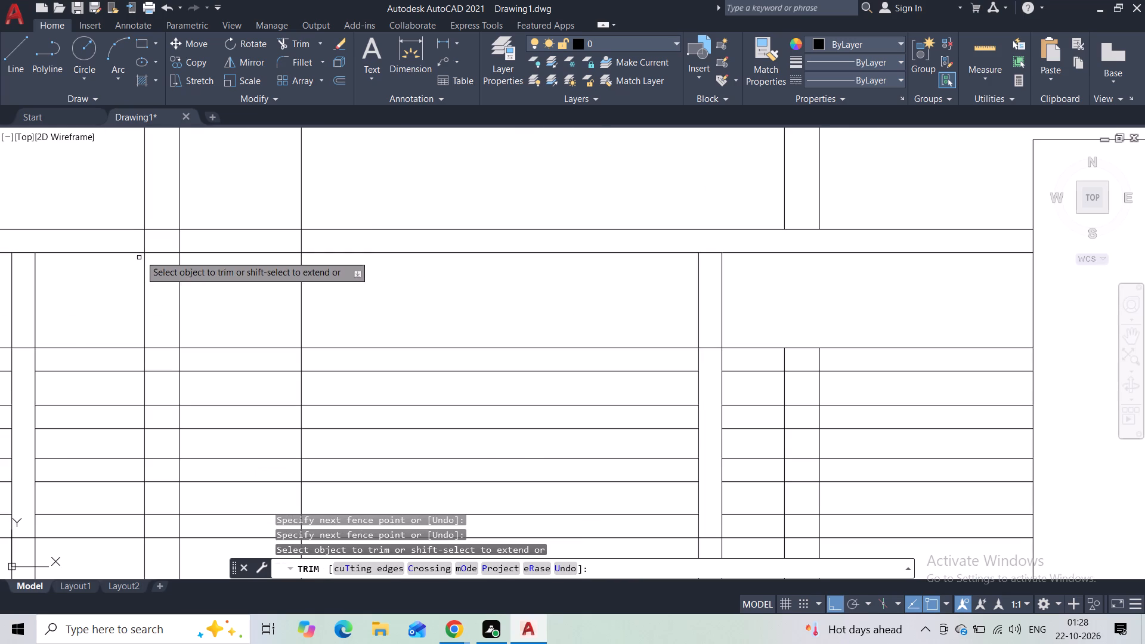
pyautogui.moveTo(142, 244); pyautogui.dragTo(323, 243)
pyautogui.scroll(-3, 258, 299)
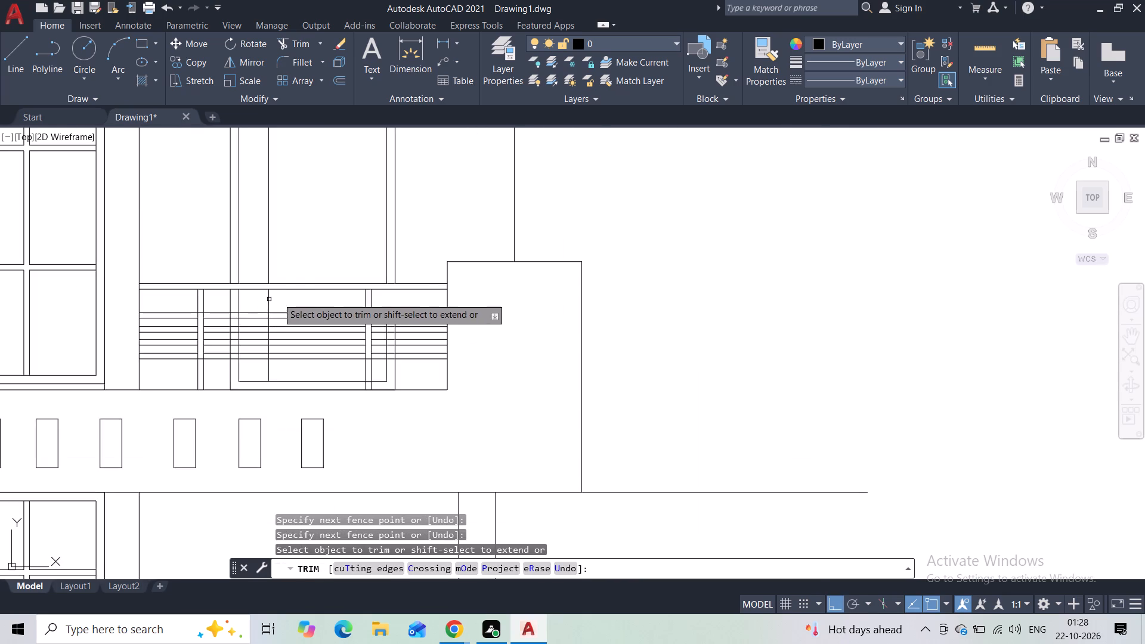
pyautogui.scroll(-2, 310, 280)
pyautogui.scroll(3, 290, 299)
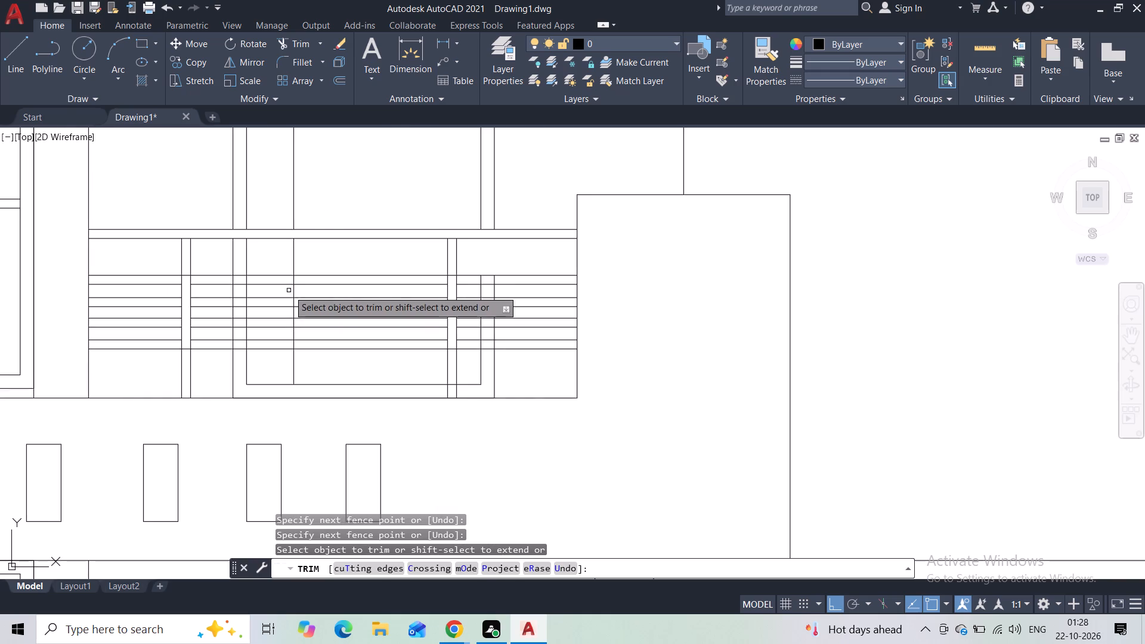
pyautogui.moveTo(304, 253); pyautogui.dragTo(215, 262)
# Trim the pier-side jamb lines between all the lower rails and from the lowest rail down to the base.
pyautogui.scroll(1, 279, 285)
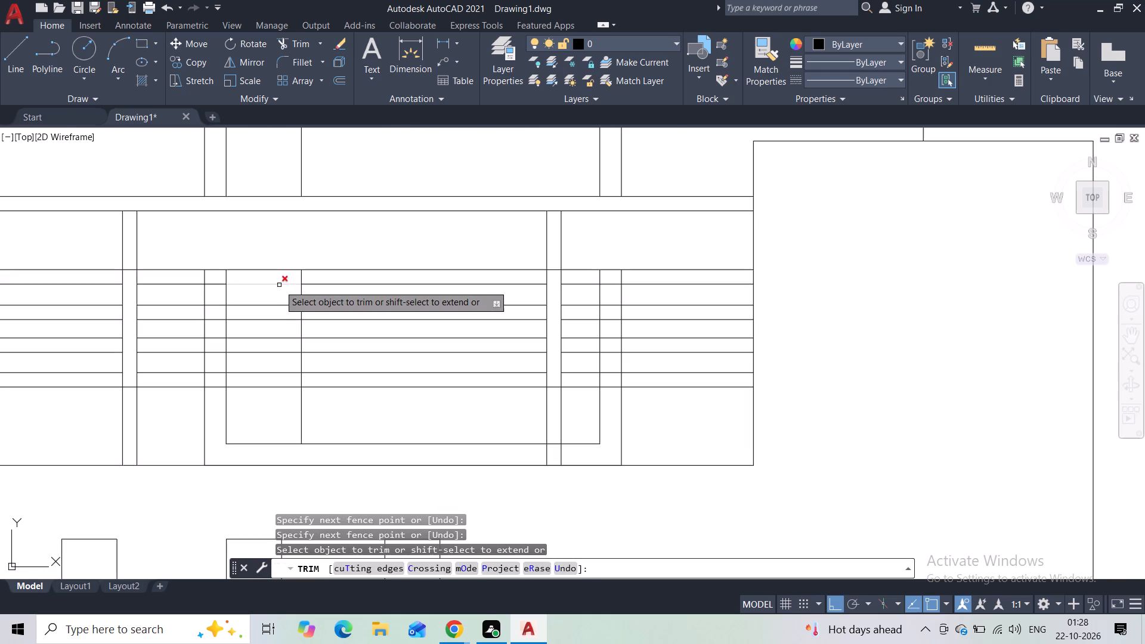
pyautogui.scroll(1, 608, 287)
pyautogui.moveTo(635, 269); pyautogui.dragTo(586, 269)
pyautogui.moveTo(636, 295); pyautogui.dragTo(574, 297)
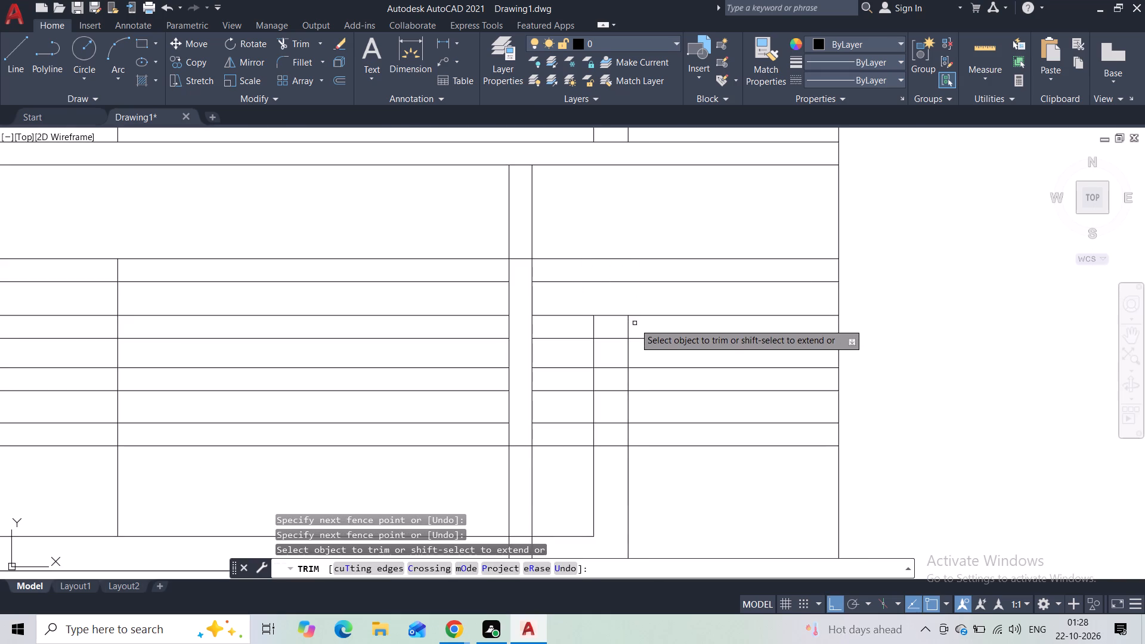
pyautogui.moveTo(635, 327); pyautogui.dragTo(548, 332)
pyautogui.moveTo(635, 356); pyautogui.dragTo(583, 356)
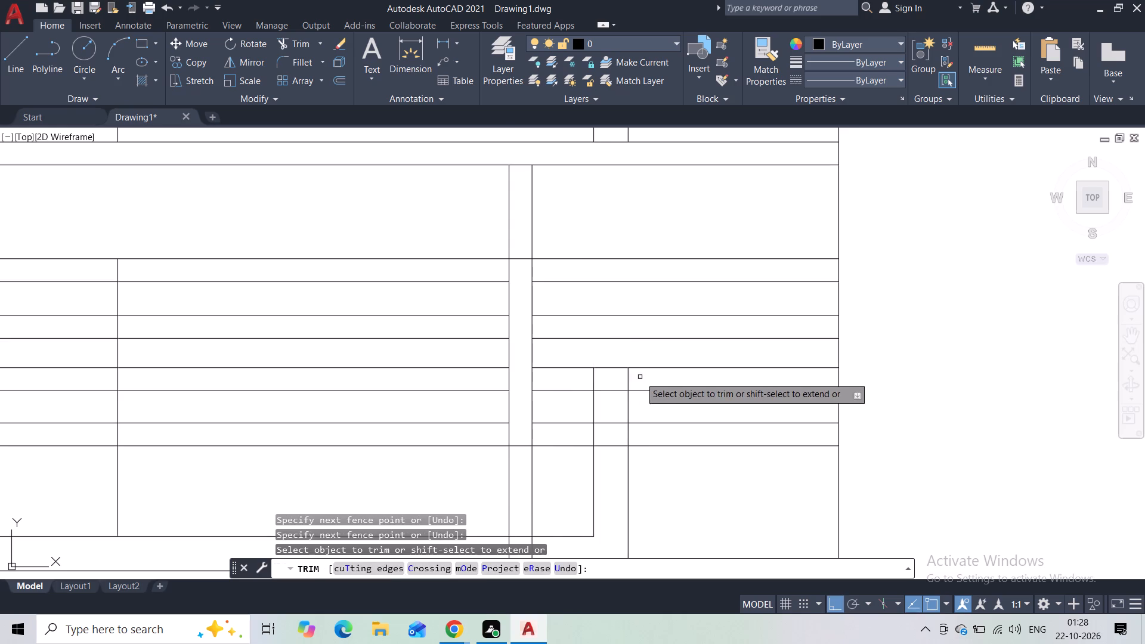
pyautogui.moveTo(637, 373); pyautogui.dragTo(540, 382)
pyautogui.moveTo(642, 407); pyautogui.dragTo(546, 410)
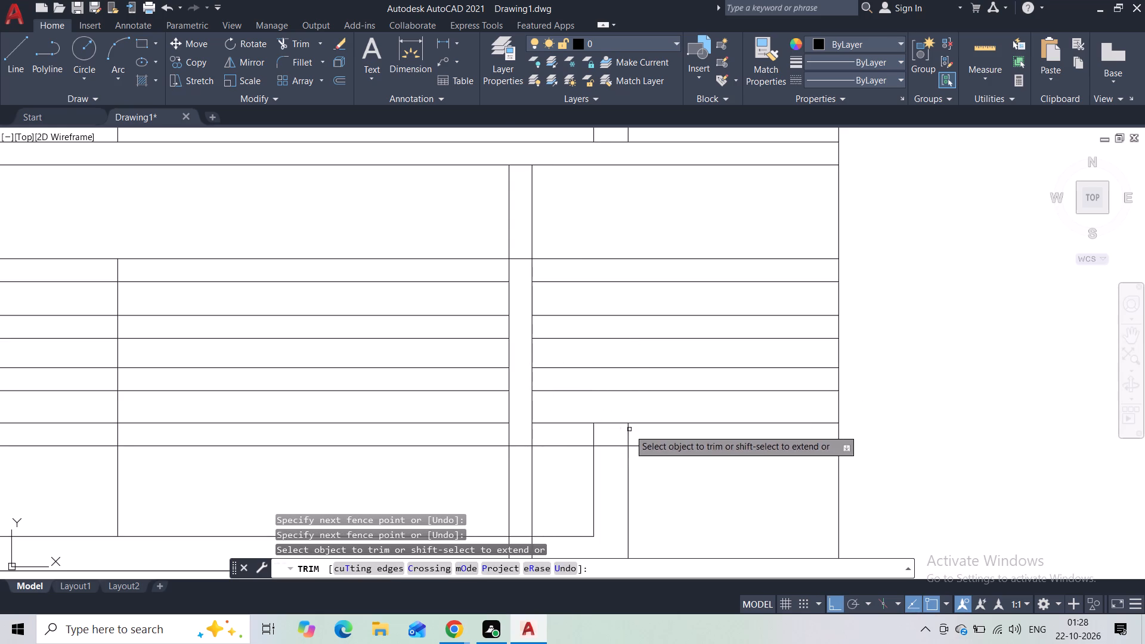
pyautogui.moveTo(638, 431); pyautogui.dragTo(580, 432)
pyautogui.moveTo(647, 469); pyautogui.dragTo(563, 474)
# Trim the door's inner bottom line on both sides of the pier-side post and inside the post.
pyautogui.moveTo(572, 475); pyautogui.dragTo(567, 283, button='middle')
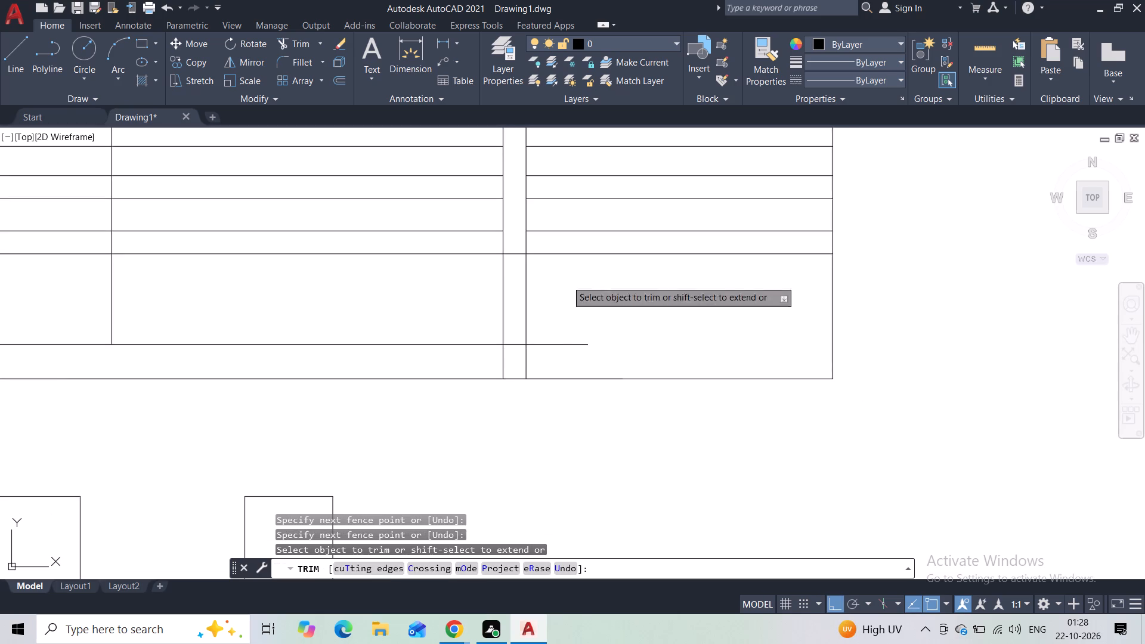
pyautogui.moveTo(562, 332); pyautogui.dragTo(556, 345)
pyautogui.moveTo(472, 334); pyautogui.dragTo(472, 348)
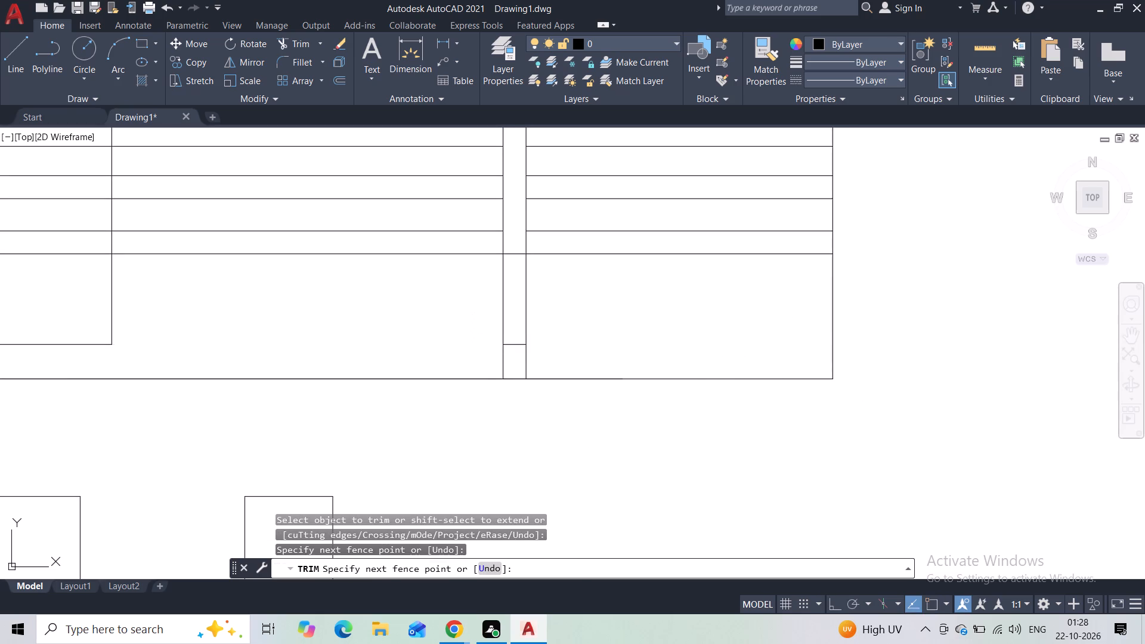
pyautogui.scroll(-1, 430, 328)
pyautogui.moveTo(399, 315); pyautogui.dragTo(510, 346, button='middle')
pyautogui.scroll(-1, 510, 347)
pyautogui.scroll(1, 535, 373)
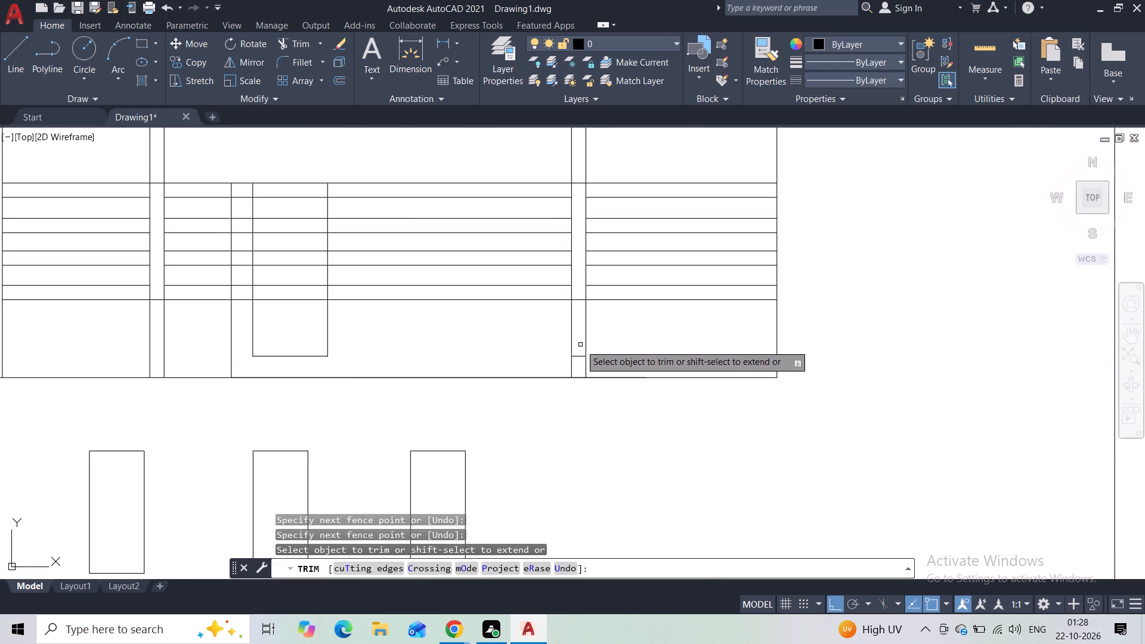
pyautogui.moveTo(580, 347); pyautogui.dragTo(580, 366)
# Trim the window-side frame and leaf lines below the lowest rail, including the remaining piece of inner bottom line.
pyautogui.moveTo(365, 327); pyautogui.dragTo(249, 344)
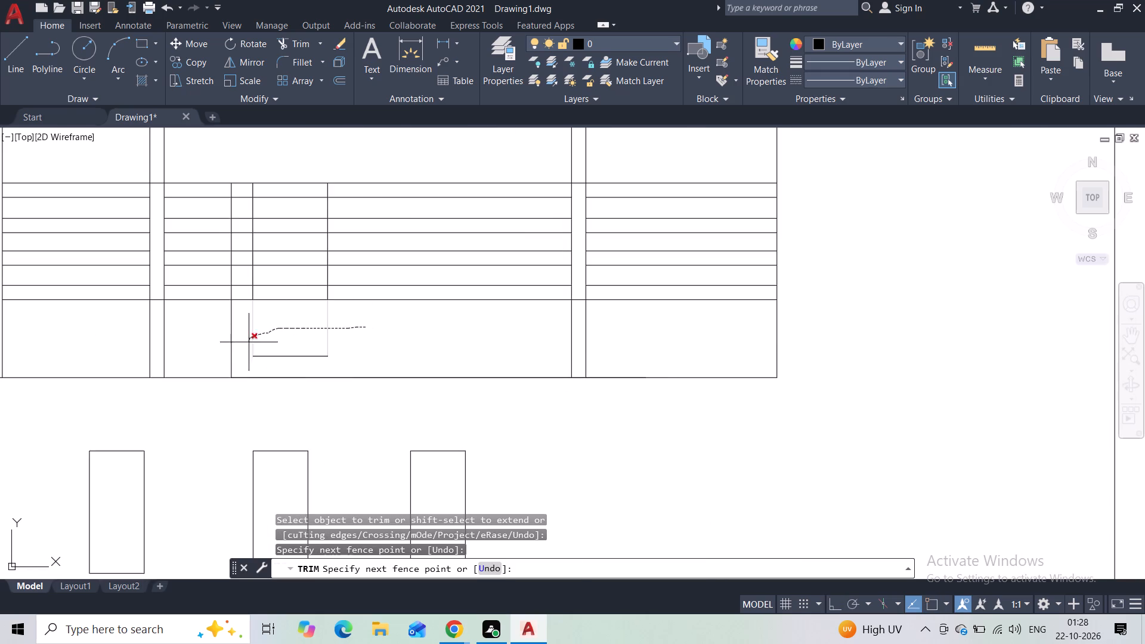
pyautogui.moveTo(249, 344); pyautogui.dragTo(273, 360)
pyautogui.scroll(-2, 275, 179)
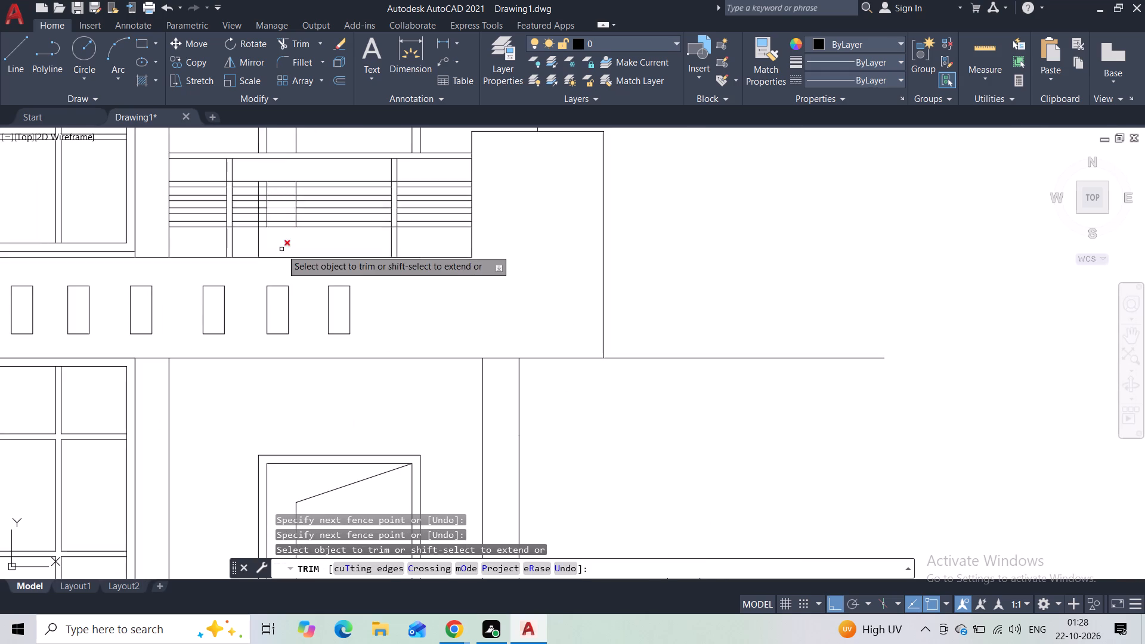
pyautogui.moveTo(281, 240); pyautogui.dragTo(398, 294, button='middle')
pyautogui.scroll(2, 382, 311)
pyautogui.moveTo(348, 277); pyautogui.dragTo(391, 267)
# Trim the window-side frame and leaf lines within the three lowest intervals between the rail lines.
pyautogui.moveTo(386, 258); pyautogui.dragTo(392, 329, button='middle')
pyautogui.scroll(2, 390, 325)
pyautogui.moveTo(319, 258); pyautogui.dragTo(433, 266)
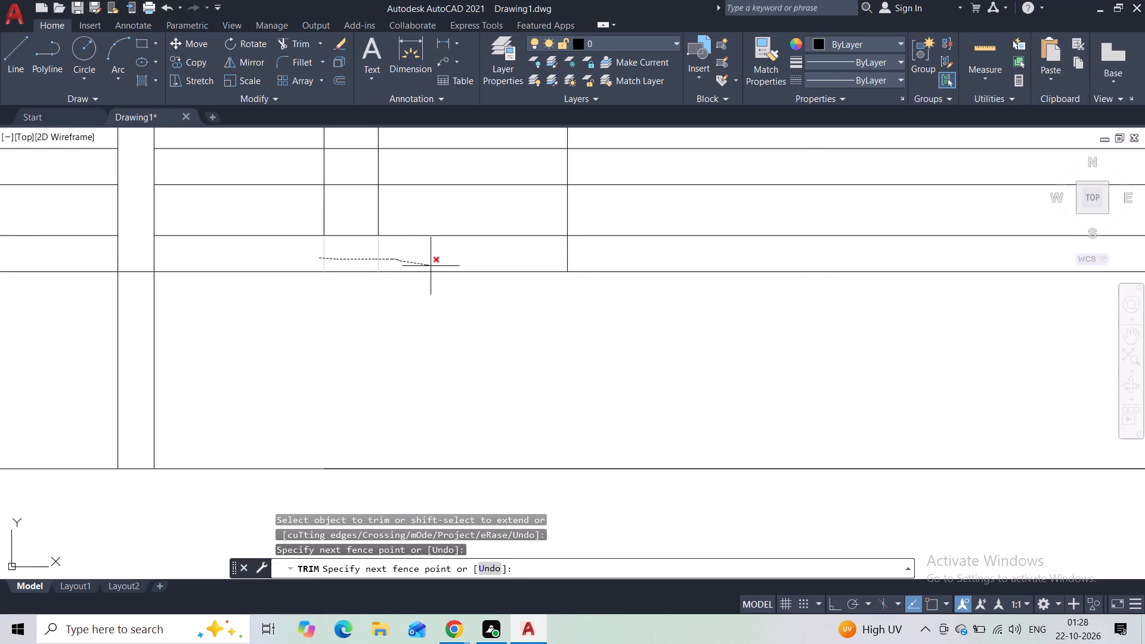
pyautogui.moveTo(433, 266); pyautogui.dragTo(593, 258)
pyautogui.moveTo(590, 213); pyautogui.dragTo(311, 210)
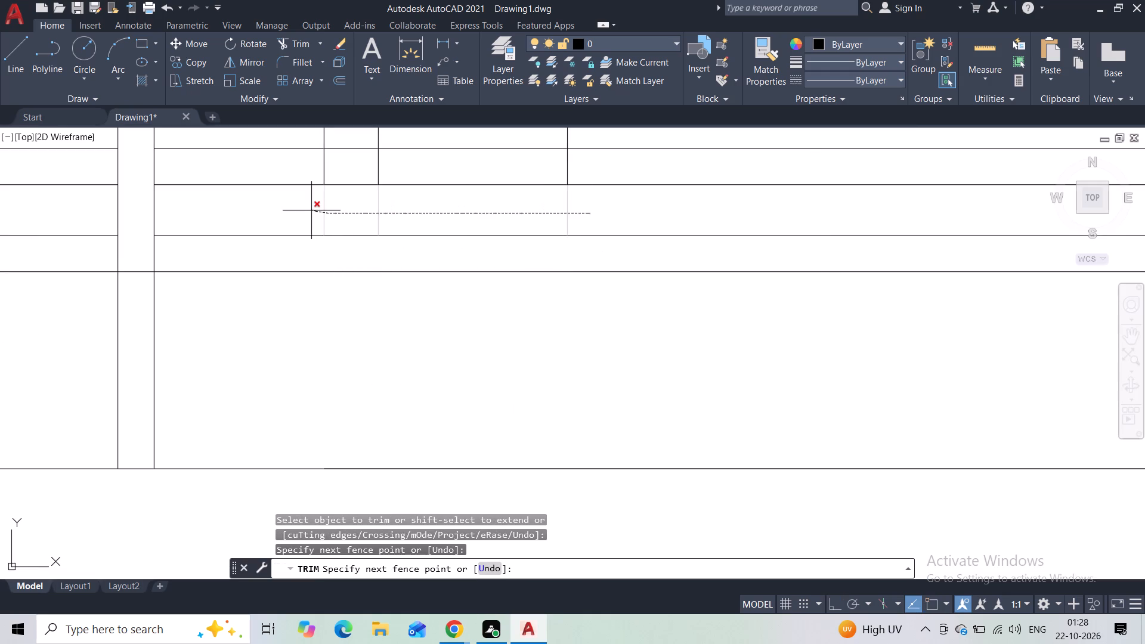
pyautogui.moveTo(311, 210); pyautogui.dragTo(286, 210)
pyautogui.moveTo(364, 206); pyautogui.dragTo(339, 340, button='middle')
pyautogui.moveTo(574, 296); pyautogui.dragTo(295, 296)
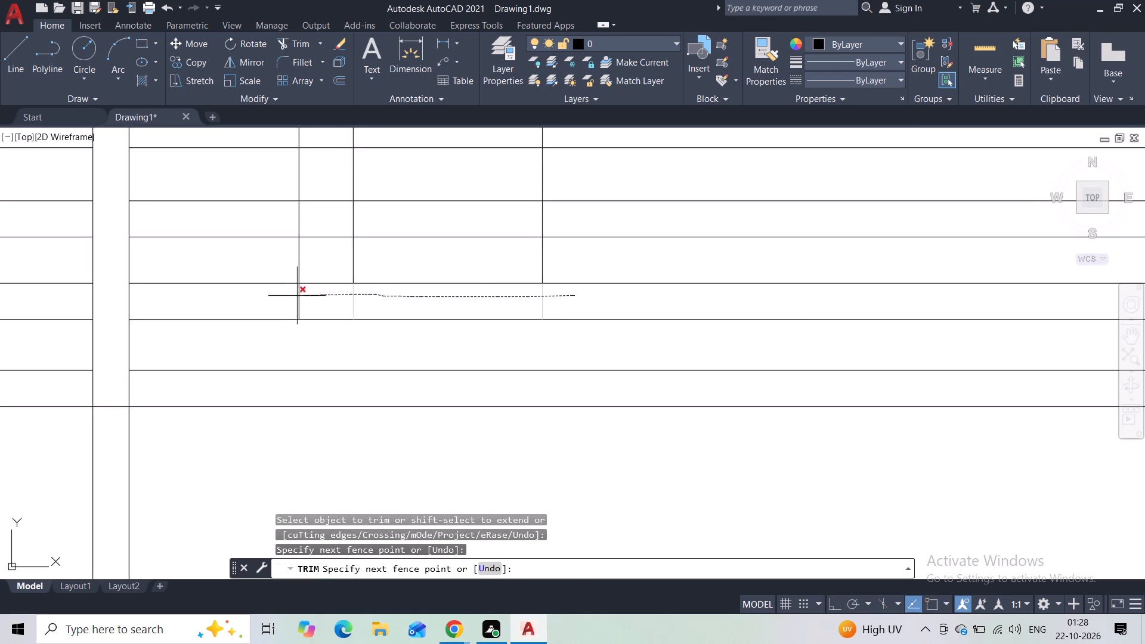
pyautogui.moveTo(295, 296); pyautogui.dragTo(293, 297)
# Trim the window-side frame and leaf lines within the four remaining upper intervals between the rail lines.
pyautogui.moveTo(549, 265); pyautogui.dragTo(293, 264)
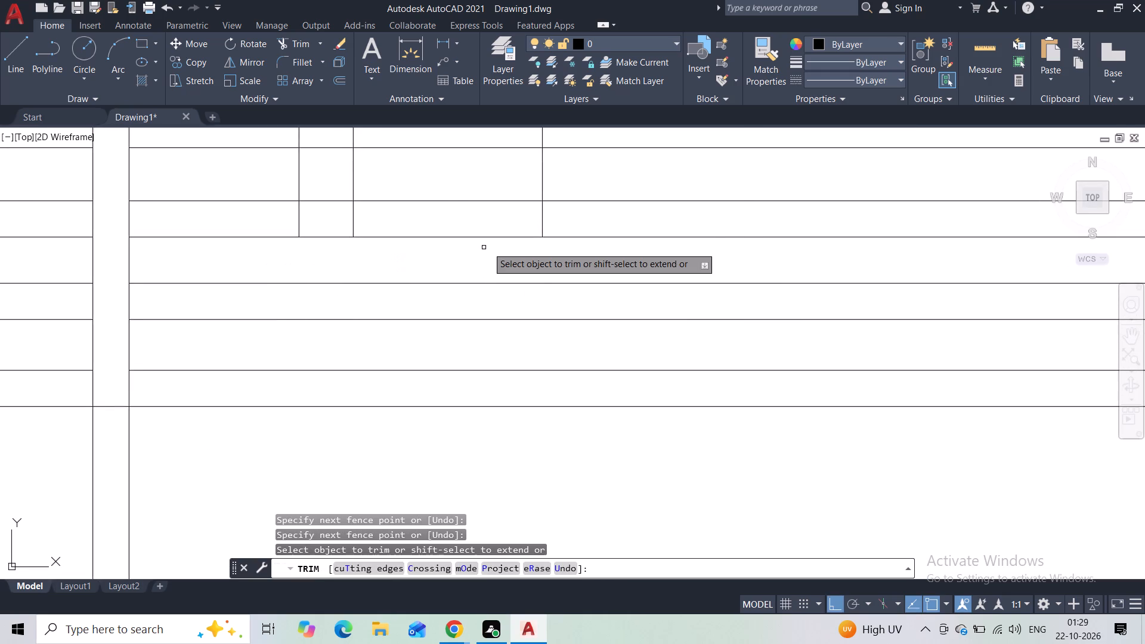
pyautogui.moveTo(564, 224); pyautogui.dragTo(222, 226)
pyautogui.moveTo(584, 174); pyautogui.dragTo(326, 178)
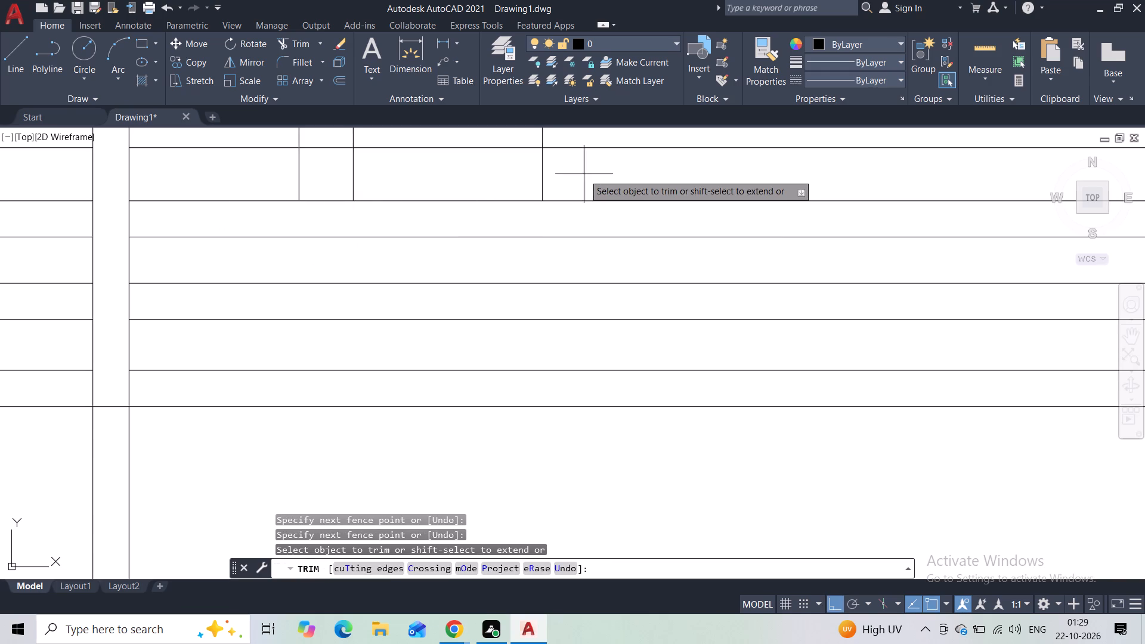
pyautogui.moveTo(326, 178); pyautogui.dragTo(225, 174)
pyautogui.moveTo(380, 187); pyautogui.dragTo(346, 467, button='middle')
pyautogui.moveTo(531, 408); pyautogui.dragTo(443, 409)
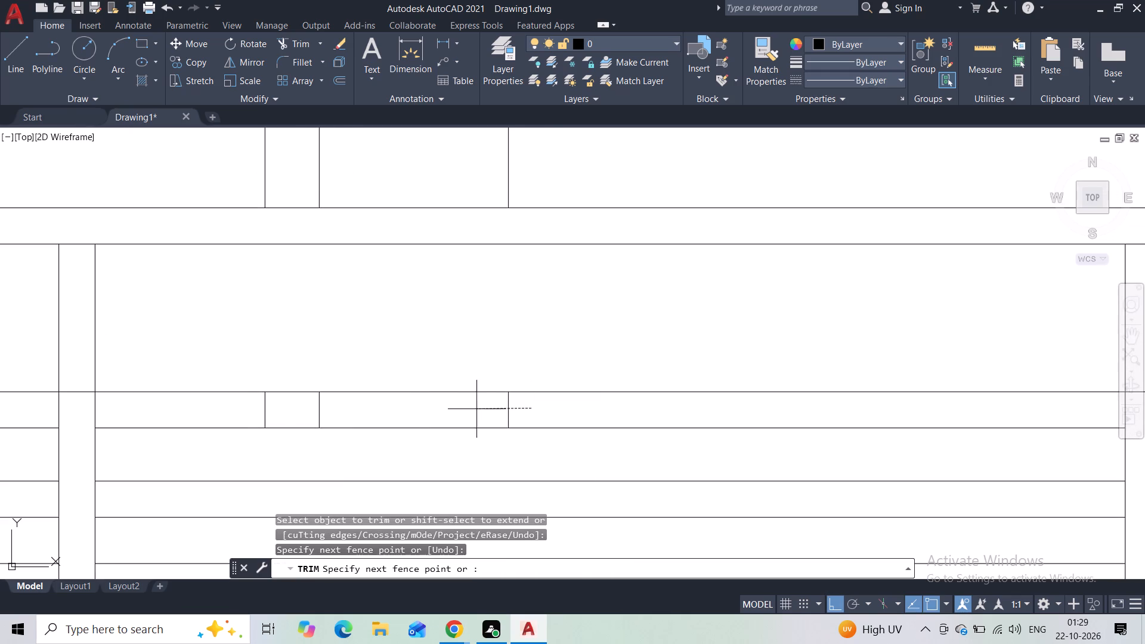
pyautogui.moveTo(443, 409); pyautogui.dragTo(246, 409)
pyautogui.press('Escape')
# Draw a thin horizontal rectangle across the lower part of the pier, level with the balcony wall's small openings and starting just outside the pier's railing-side edge.
pyautogui.scroll(-5, 308, 373)
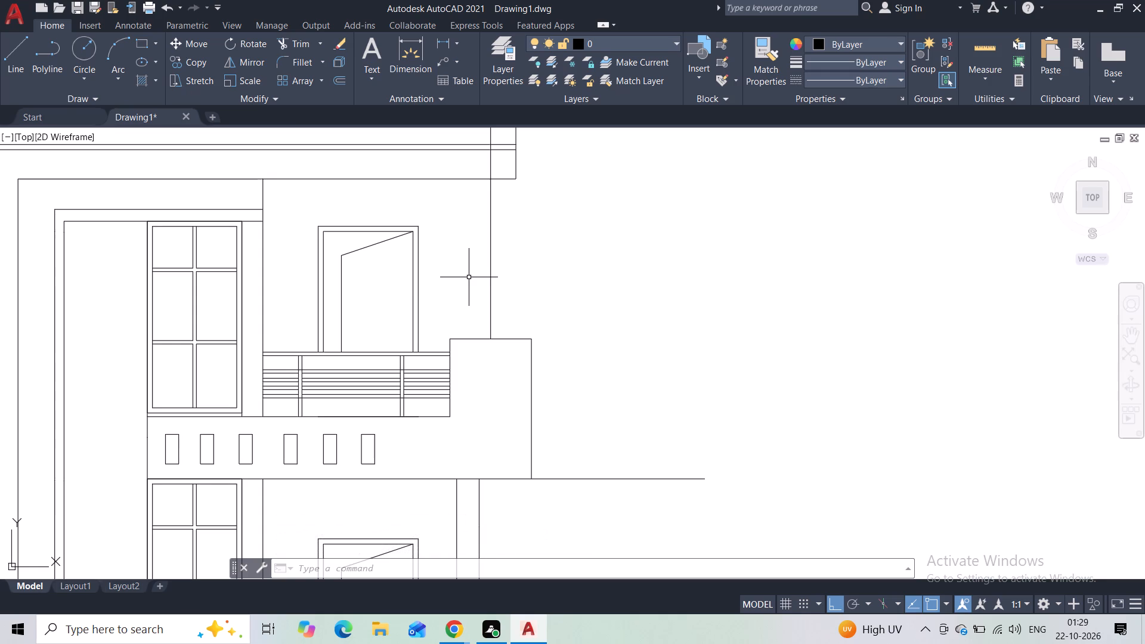
pyautogui.moveTo(450, 320); pyautogui.dragTo(447, 280, button='middle')
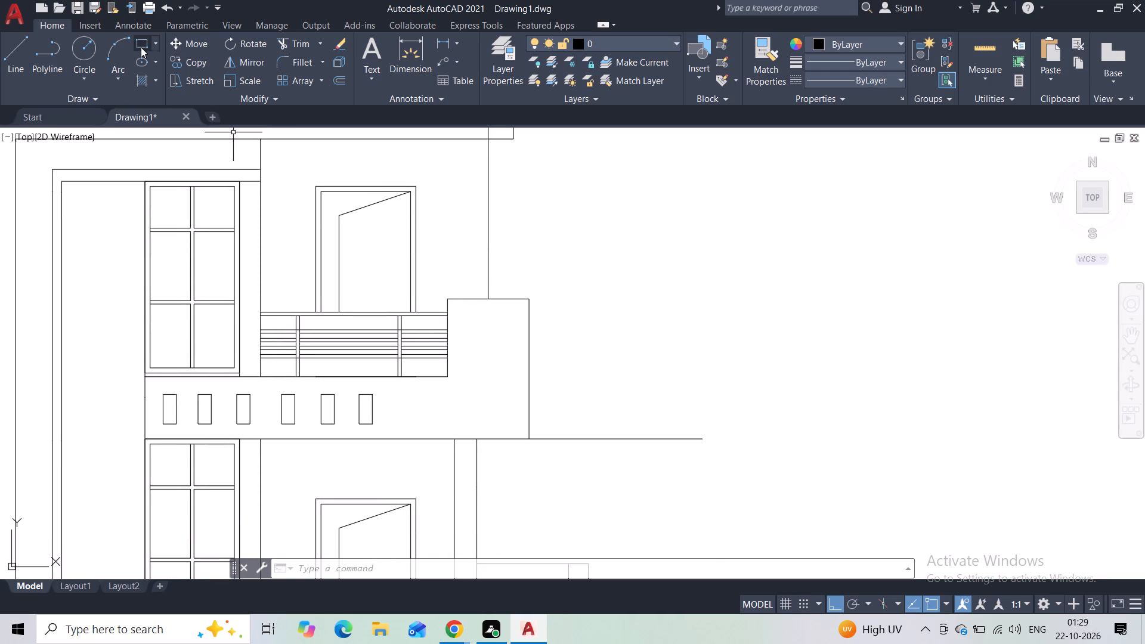
pyautogui.click(141, 47)
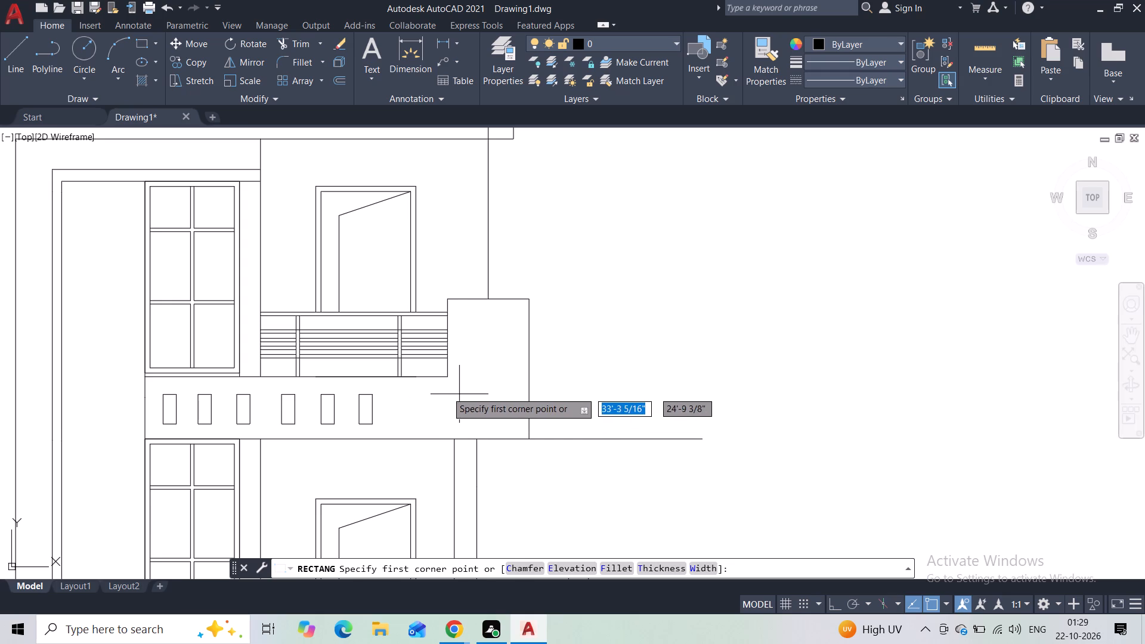
pyautogui.click(442, 392)
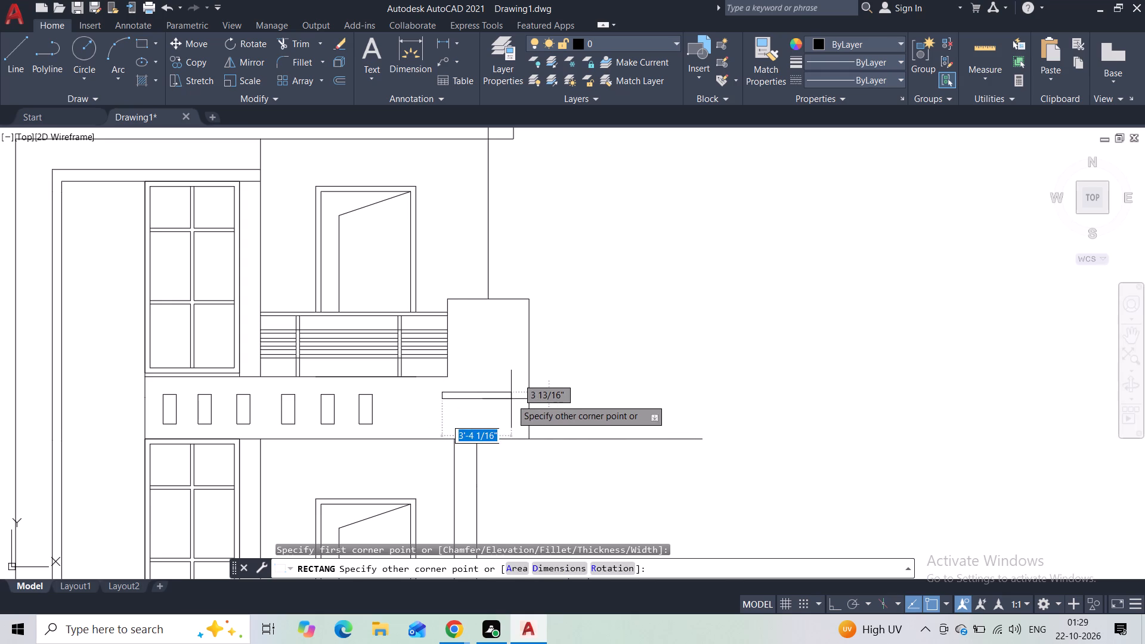
pyautogui.click(519, 398)
pyautogui.moveTo(489, 385); pyautogui.dragTo(481, 375, button='middle')
pyautogui.scroll(1, 489, 385)
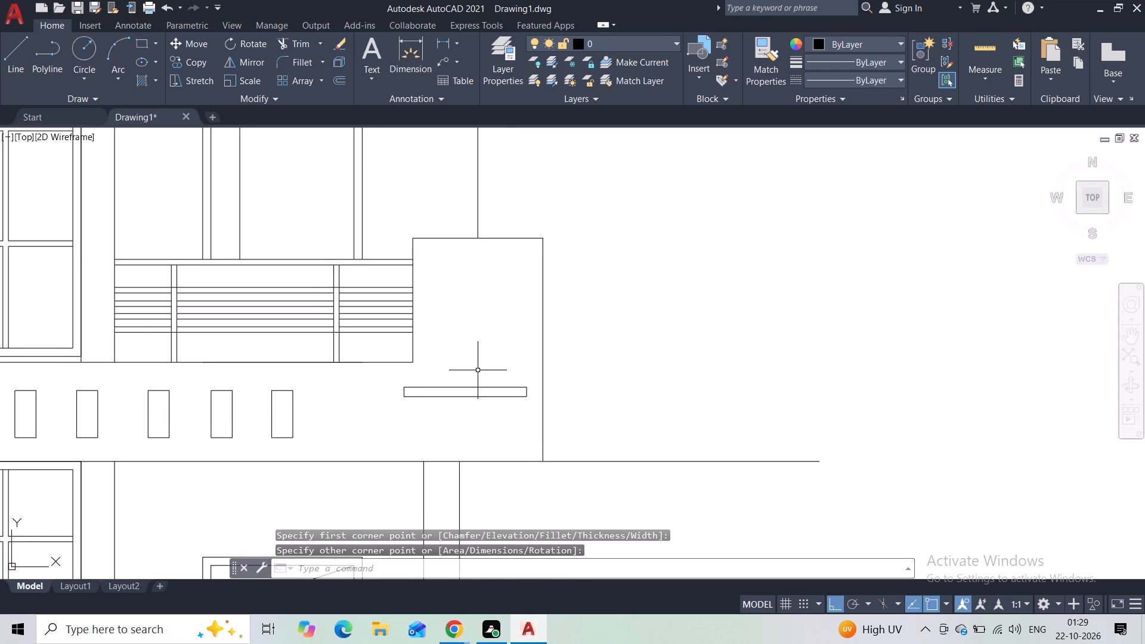
# Copy the thin horizontal rectangle on the lower pier twice straight down, evenly spaced, with the lowest copy about 1'-1 1/2" below the original.
pyautogui.moveTo(479, 365); pyautogui.dragTo(479, 375)
pyautogui.click(457, 402)
pyautogui.click(173, 65)
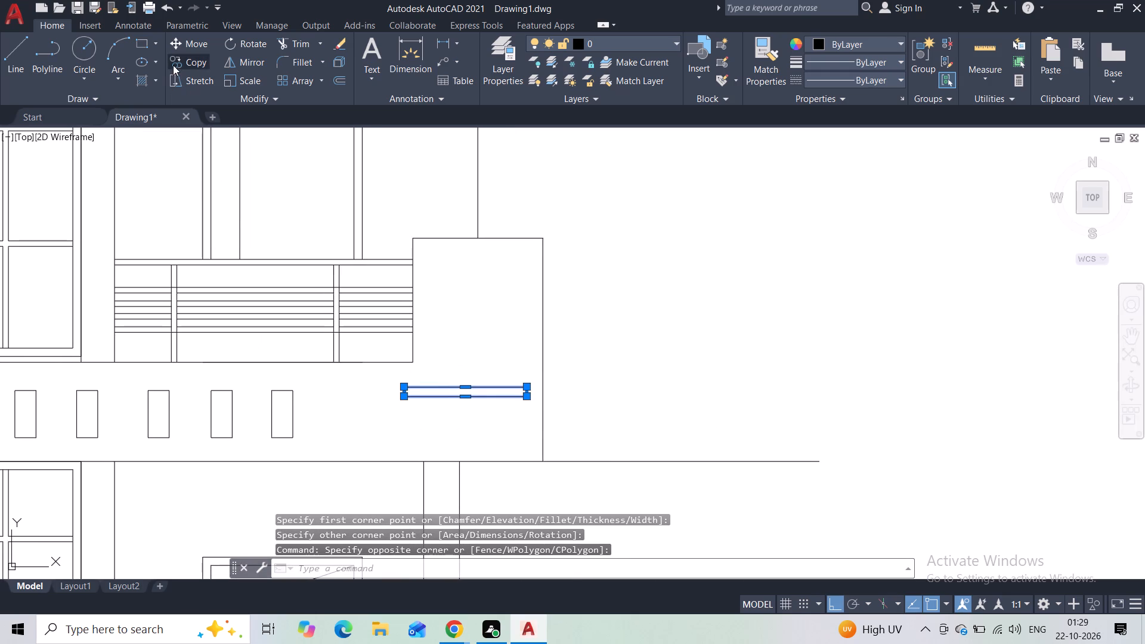
pyautogui.scroll(1, 363, 376)
pyautogui.click(426, 410)
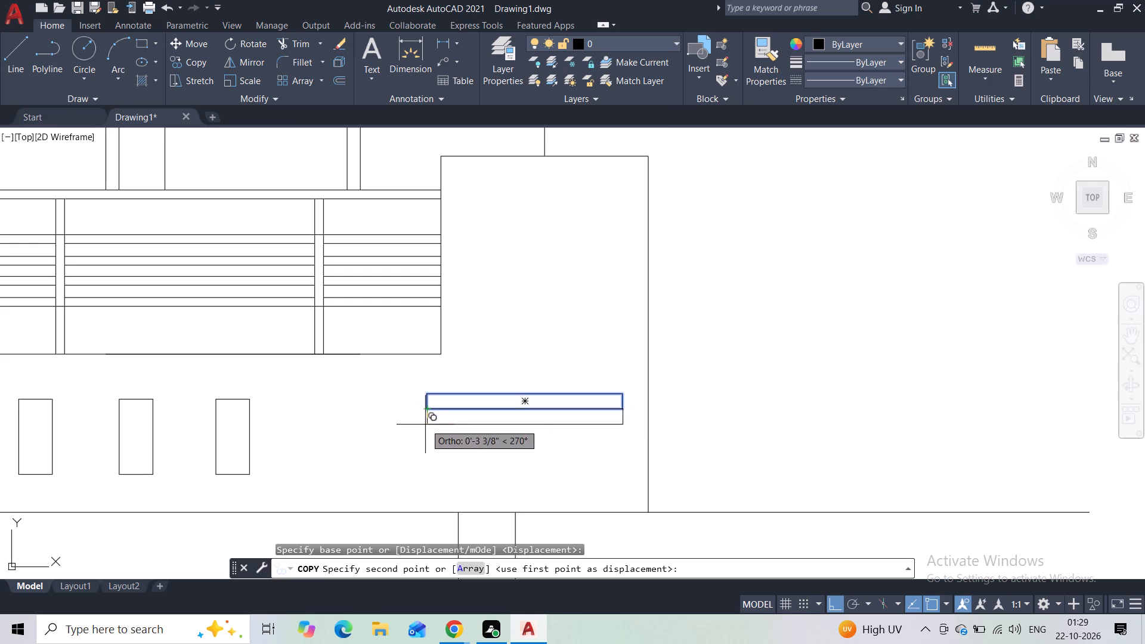
pyautogui.click(424, 439)
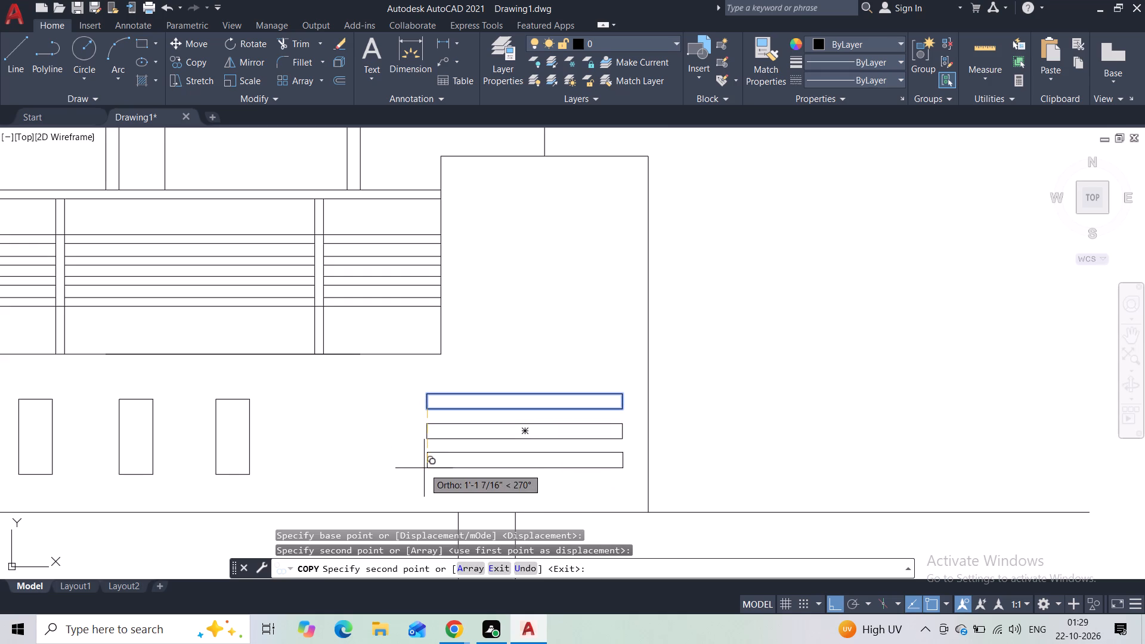
pyautogui.click(424, 468)
pyautogui.press('Escape')
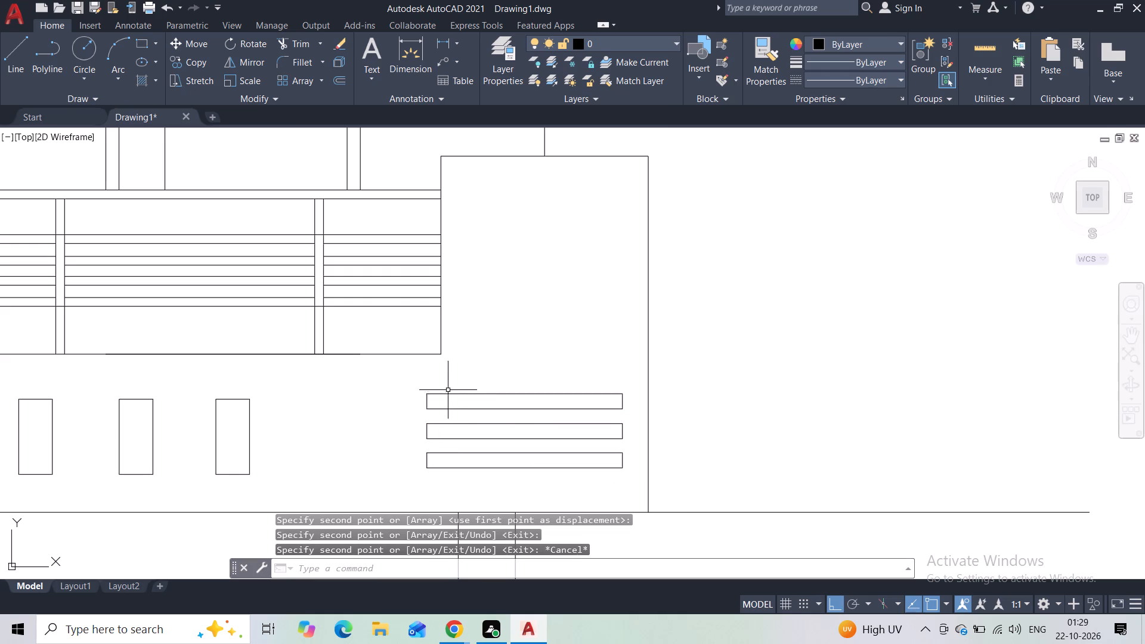
# Draw a shorter, slightly taller horizontal rectangle inside the upper part of the pier, above the three thin slots.
pyautogui.click(136, 44)
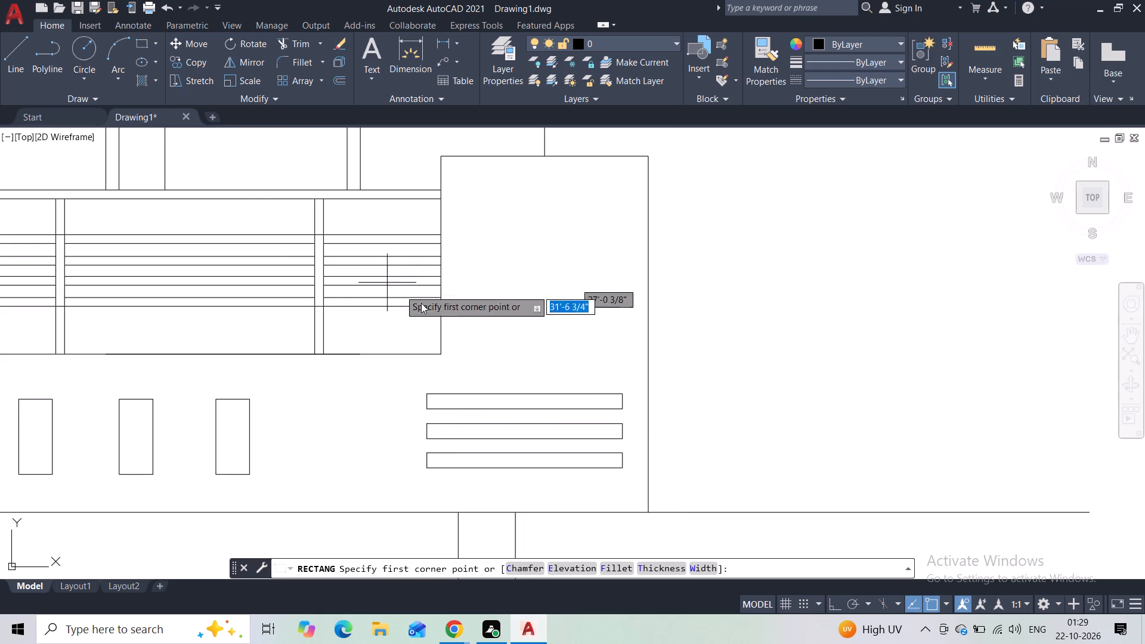
pyautogui.click(490, 209)
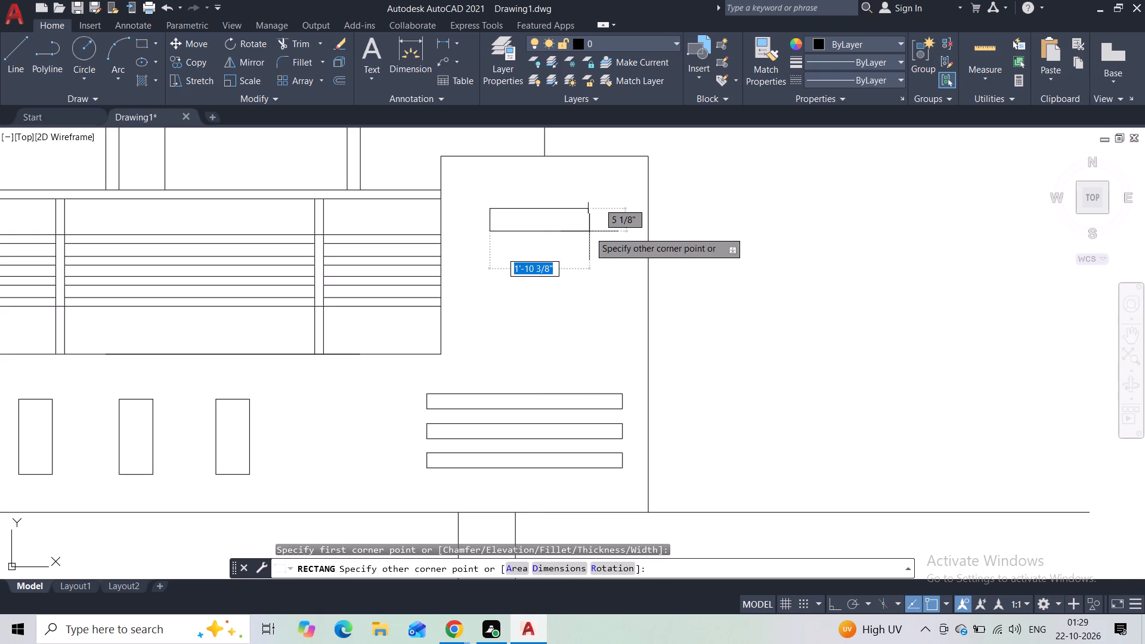
pyautogui.click(620, 235)
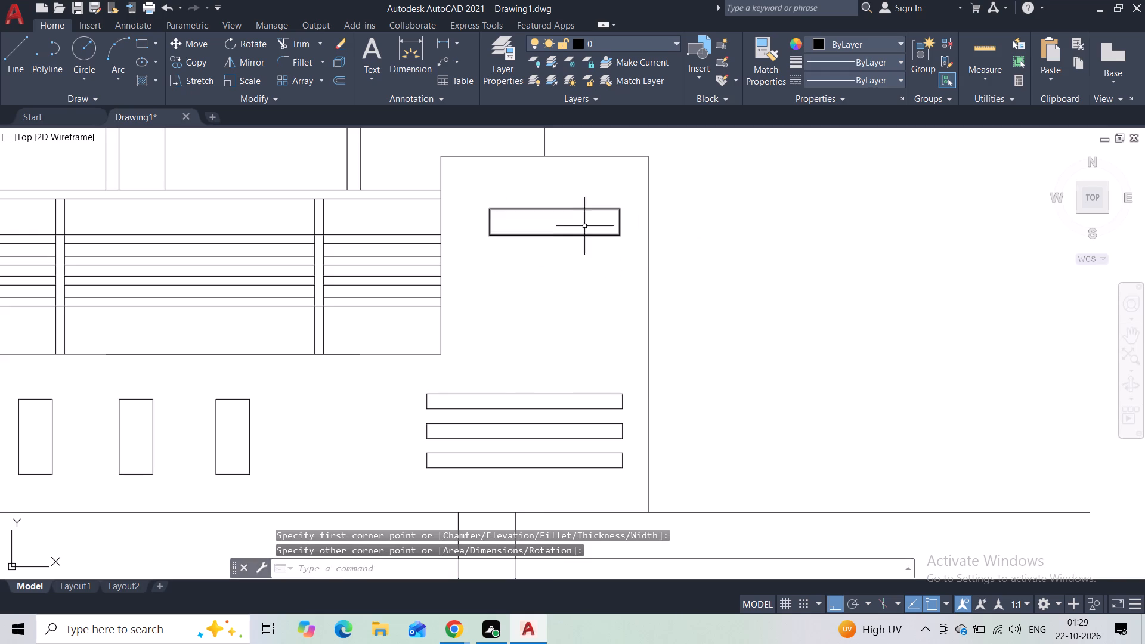
# Copy the upper pier rectangle twice straight down at about 11" spacing to make a stack of three.
pyautogui.click(588, 202)
pyautogui.click(540, 281)
pyautogui.click(201, 66)
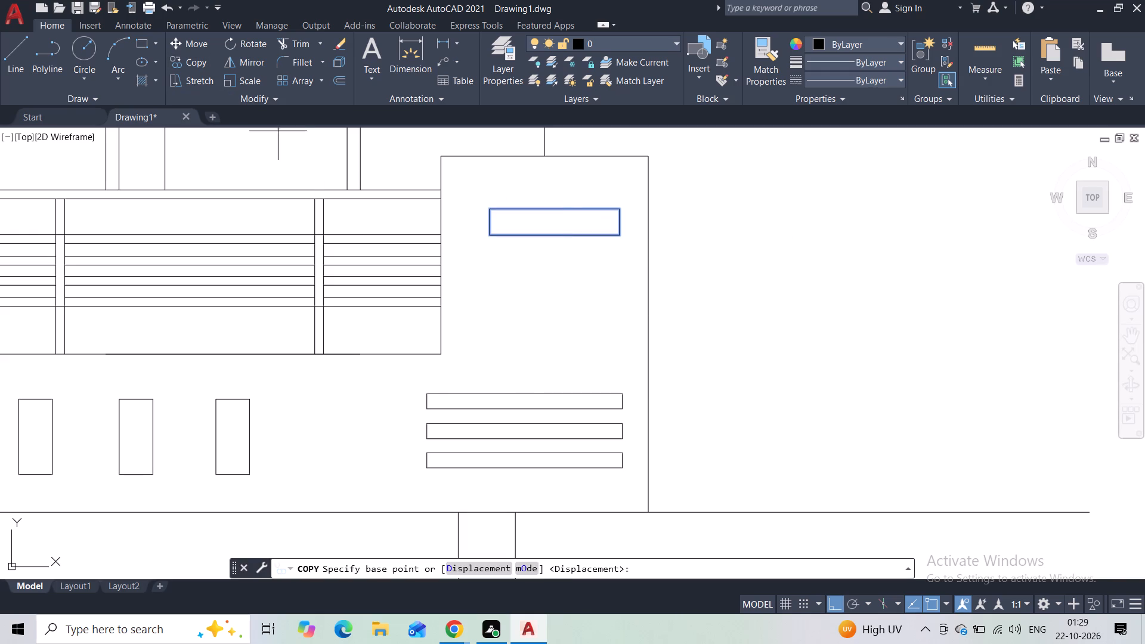
pyautogui.click(487, 239)
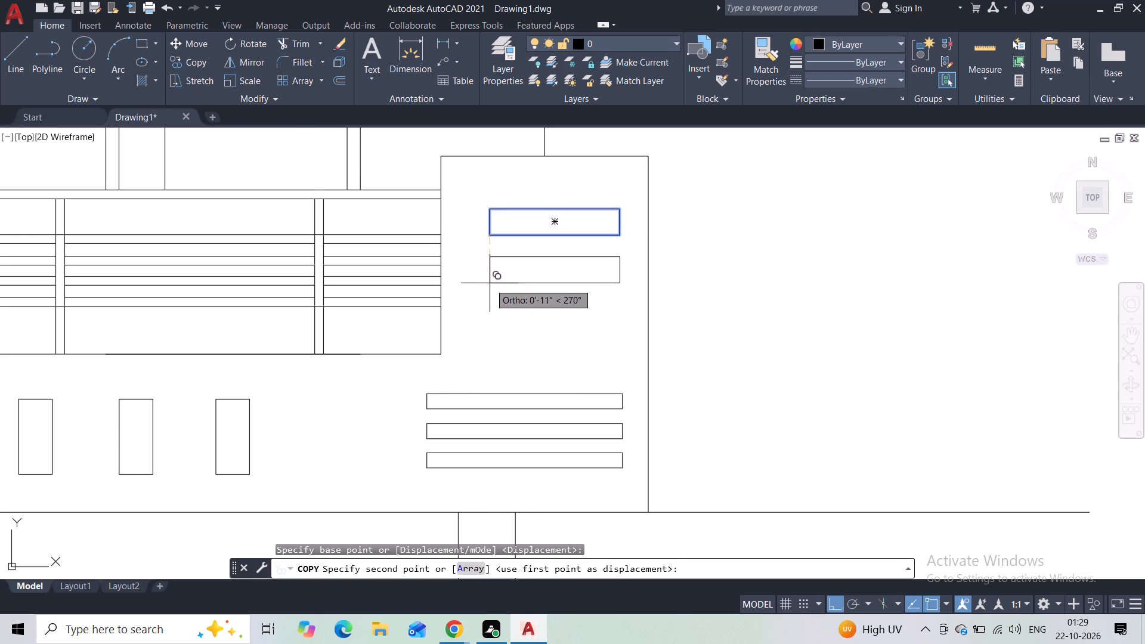
pyautogui.click(490, 285)
pyautogui.click(490, 336)
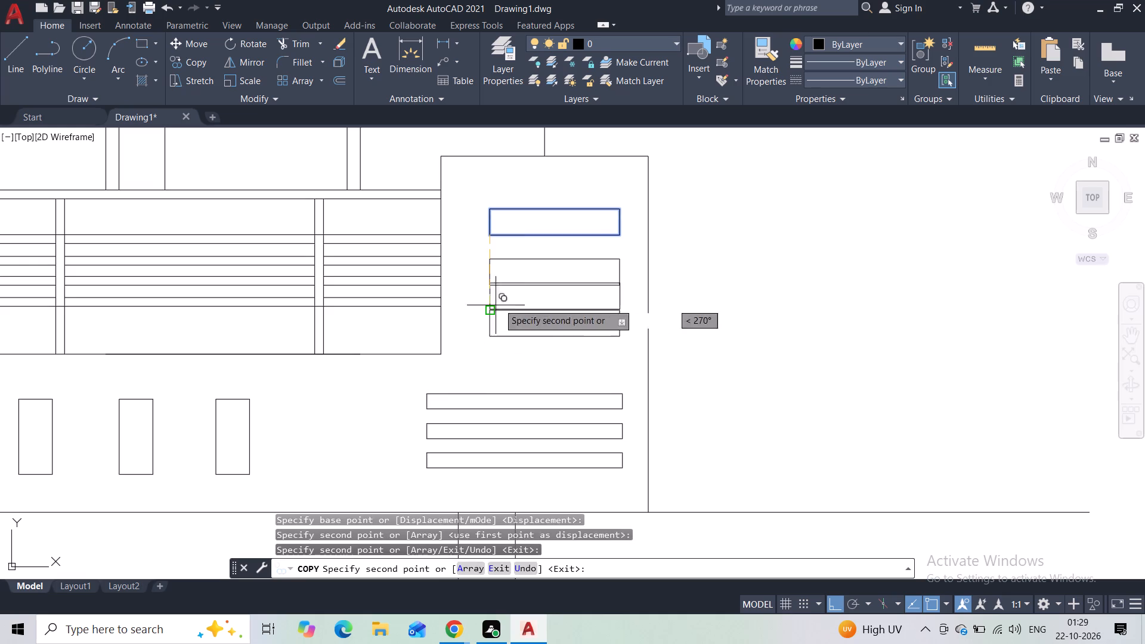
pyautogui.press('Escape')
# Draw a vertical dividing line across the parapet, from the upper roof band line to the coping, roughly above the wall edge beside the upper window.
pyautogui.scroll(-4, 568, 273)
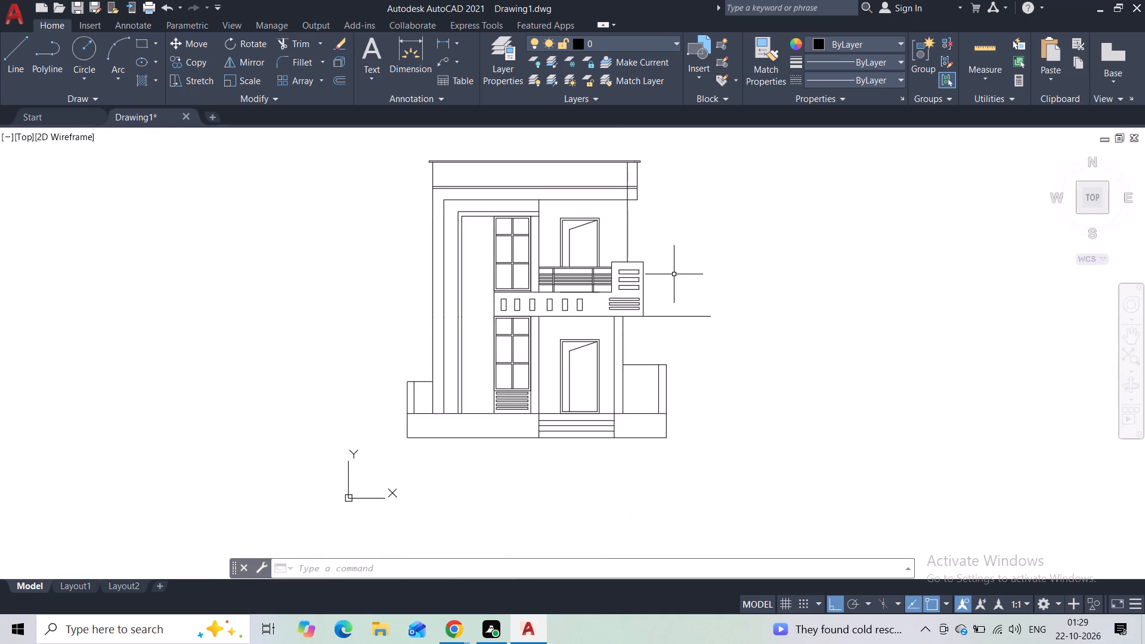
pyautogui.scroll(2, 527, 184)
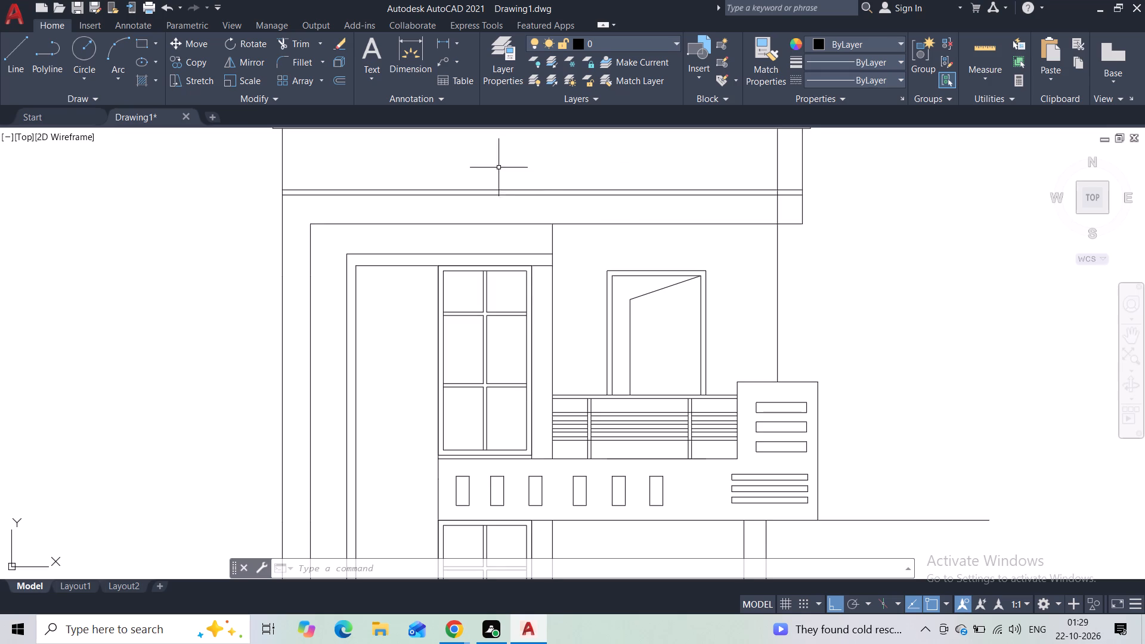
pyautogui.press('space')
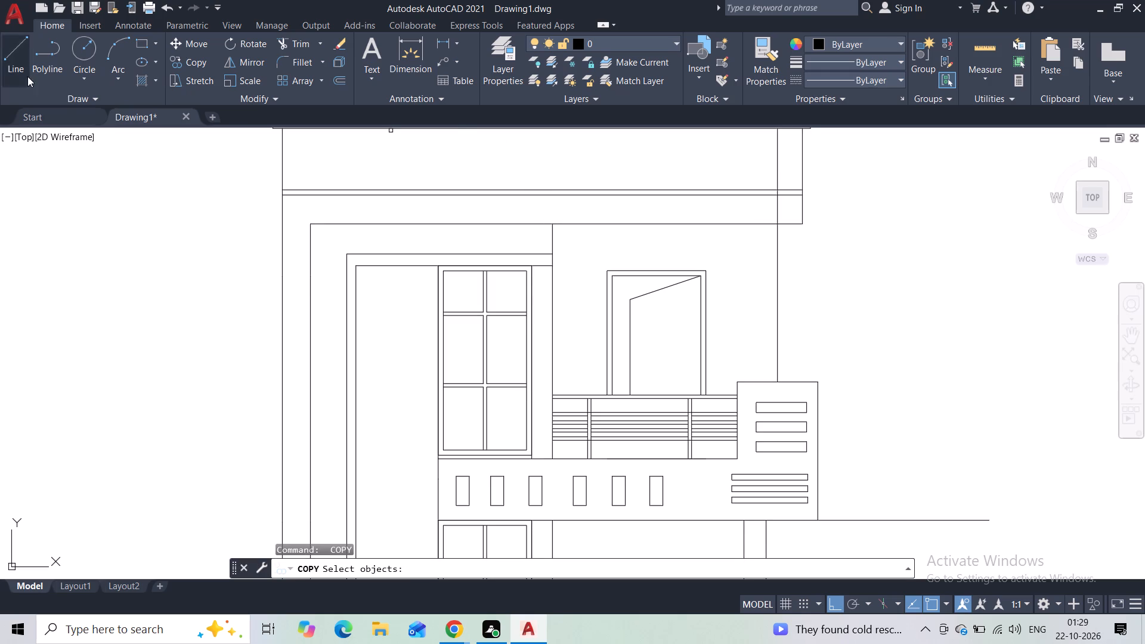
pyautogui.click(3, 69)
pyautogui.click(15, 66)
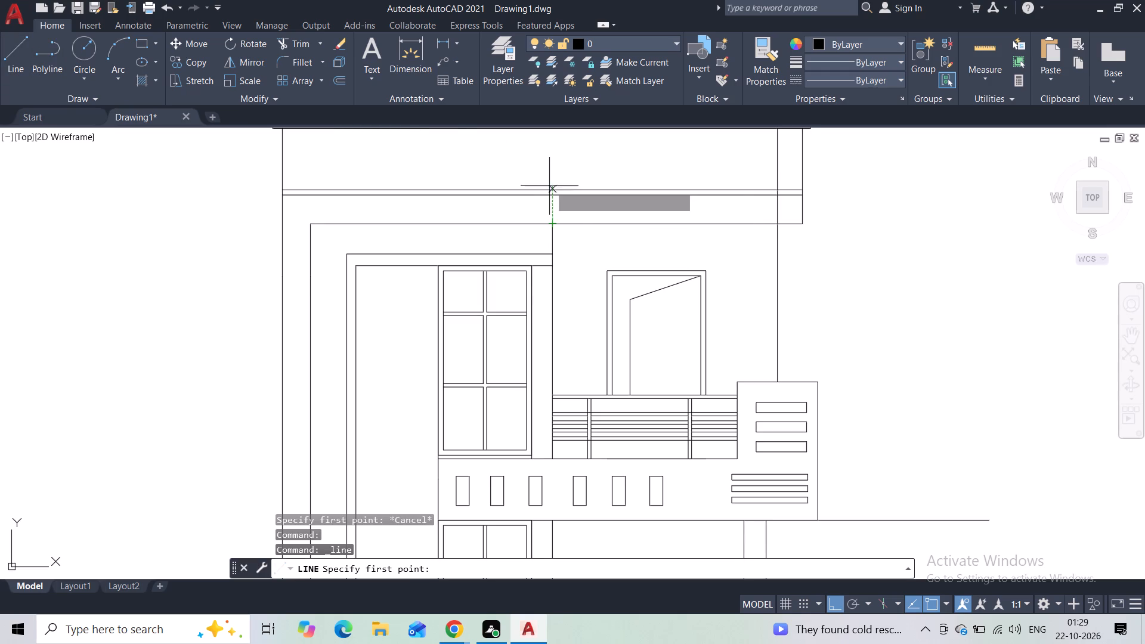
pyautogui.click(549, 192)
pyautogui.moveTo(549, 173); pyautogui.dragTo(555, 252, button='middle')
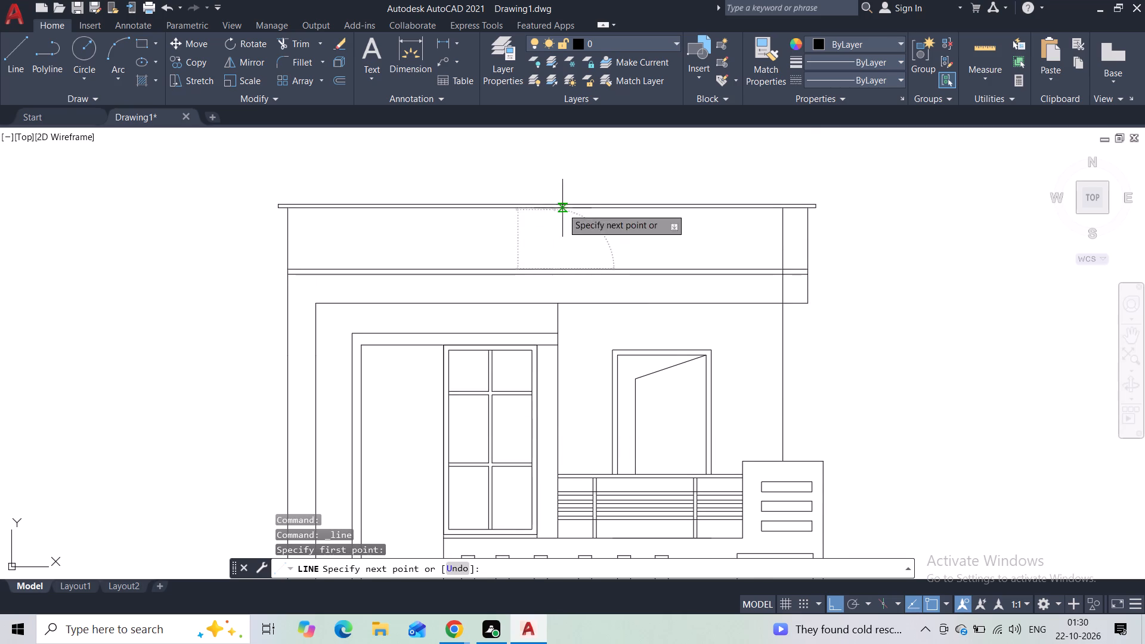
pyautogui.click(555, 209)
pyautogui.press('Escape')
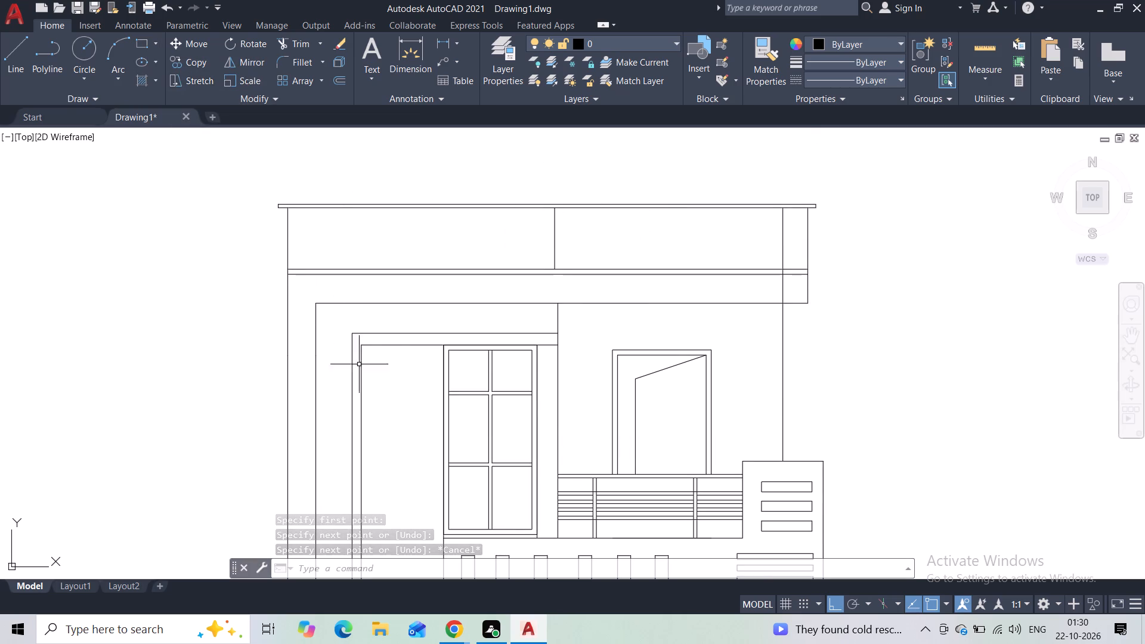
# Copy the balcony wall's small opening farthest from the pier into the window-side parapet panel as a row of five, with Ortho off.
pyautogui.moveTo(401, 414); pyautogui.dragTo(369, 283, button='middle')
pyautogui.click(442, 425)
pyautogui.click(434, 439)
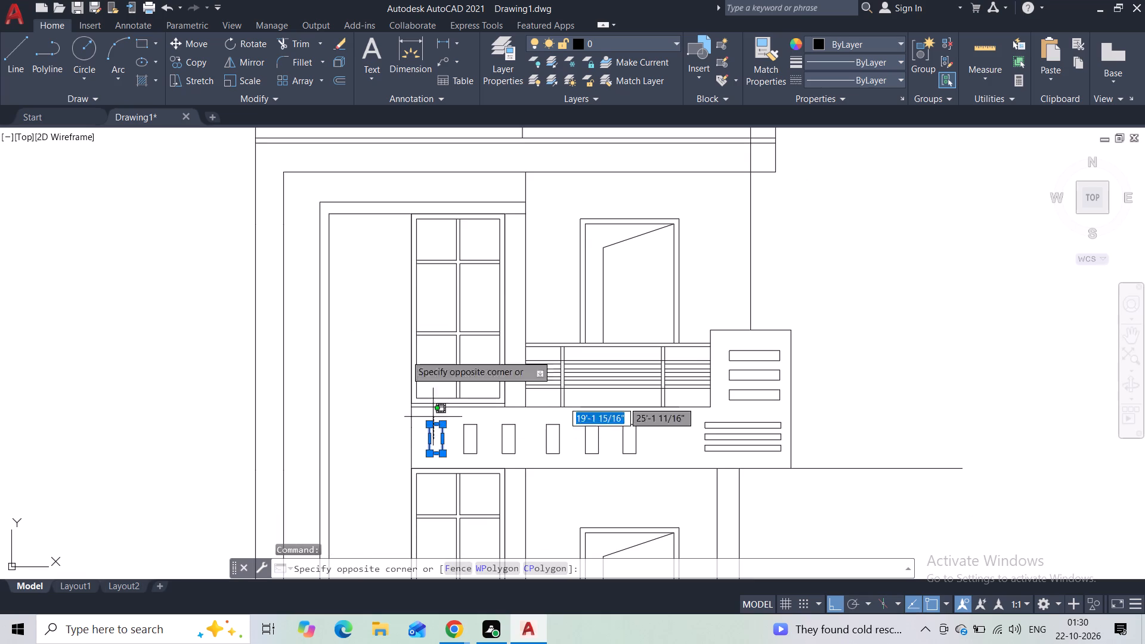
pyautogui.click(178, 69)
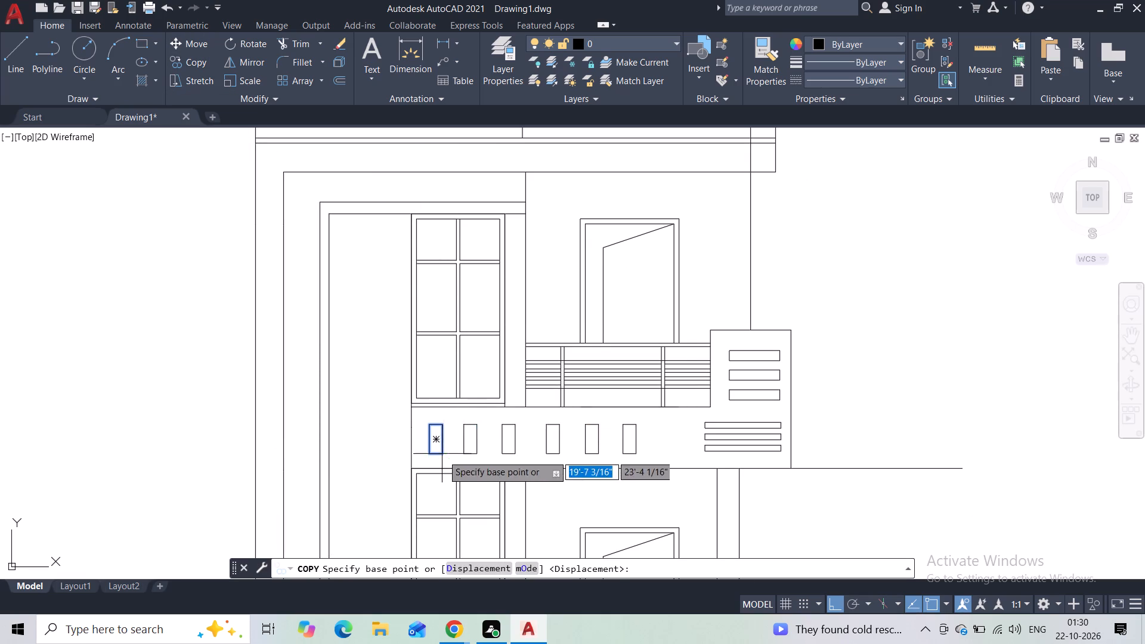
pyautogui.moveTo(444, 459); pyautogui.dragTo(444, 450)
pyautogui.moveTo(409, 184); pyautogui.dragTo(409, 254, button='middle')
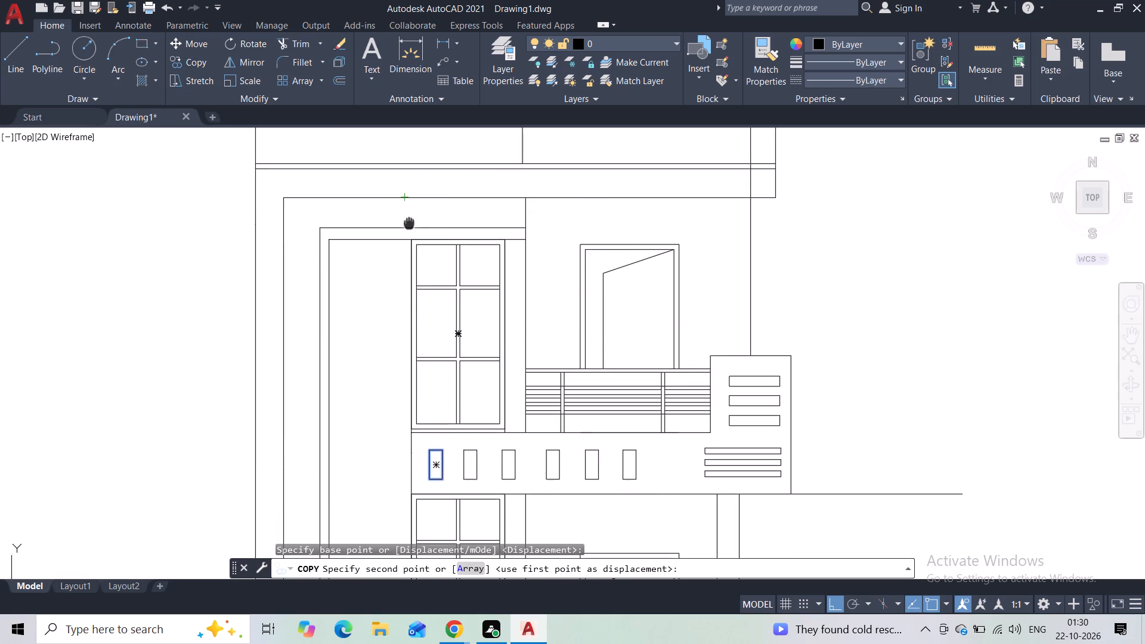
pyautogui.moveTo(409, 254); pyautogui.dragTo(407, 321, button='middle')
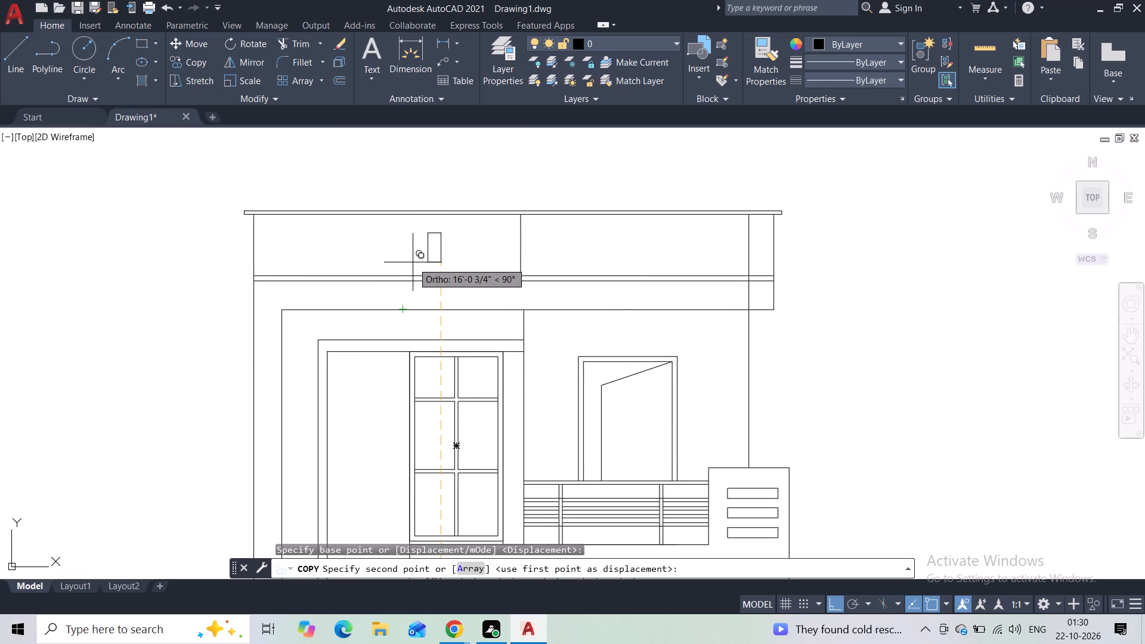
pyautogui.press('F8')
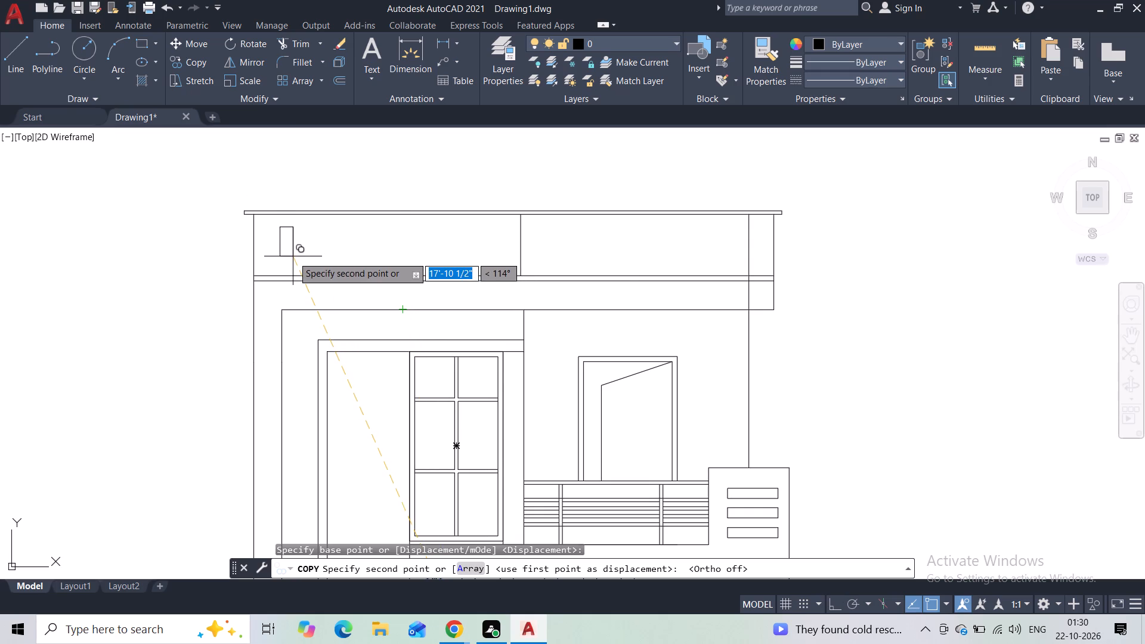
pyautogui.click(292, 256)
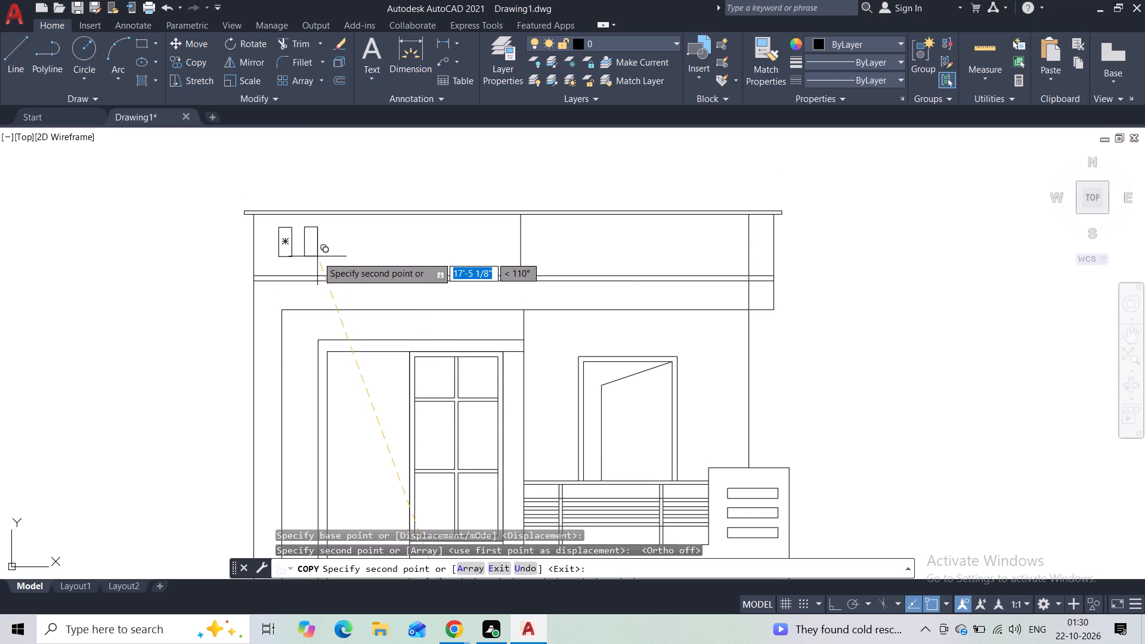
pyautogui.click(317, 256)
pyautogui.click(342, 256)
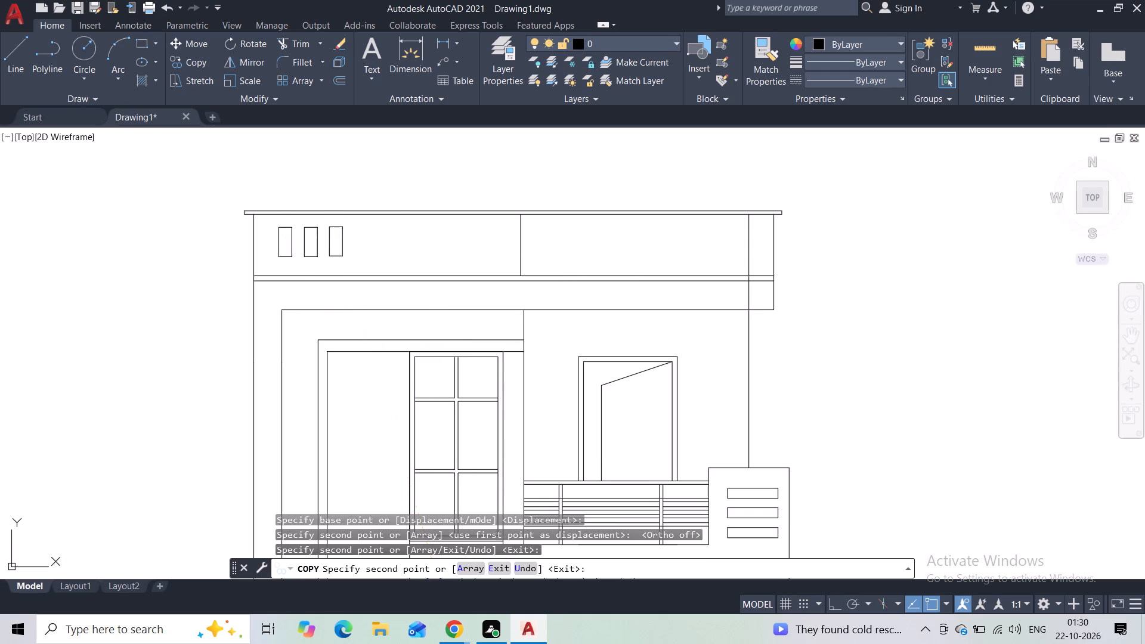
pyautogui.click(370, 257)
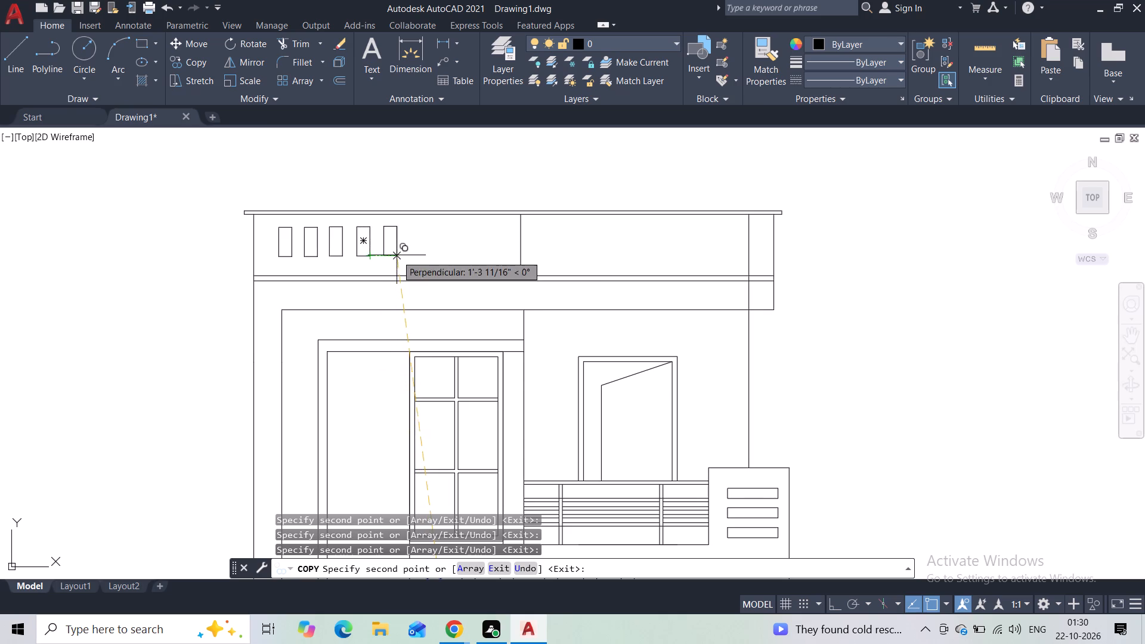
pyautogui.click(397, 255)
pyautogui.press('Escape')
# Fill the plain parapet panel, the strip beside the upper window and the L-shaped wall band with a solid hatch in colour 175,217,170.
pyautogui.scroll(-2, 380, 259)
pyautogui.moveTo(556, 325); pyautogui.dragTo(554, 268, button='middle')
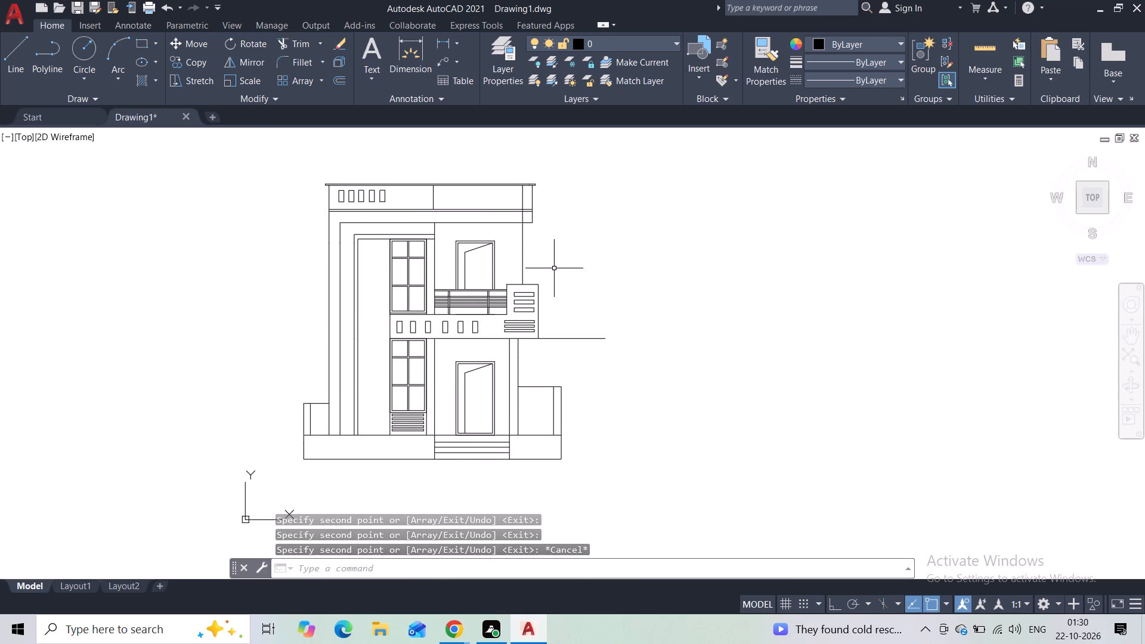
pyautogui.press('h')
pyautogui.click(606, 296)
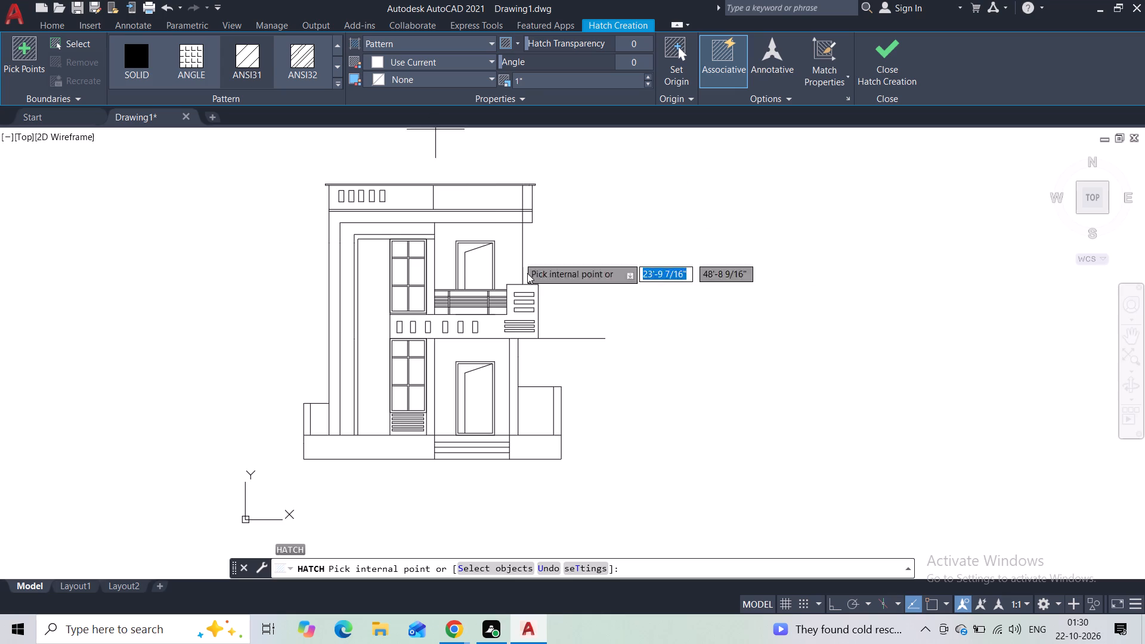
pyautogui.click(145, 52)
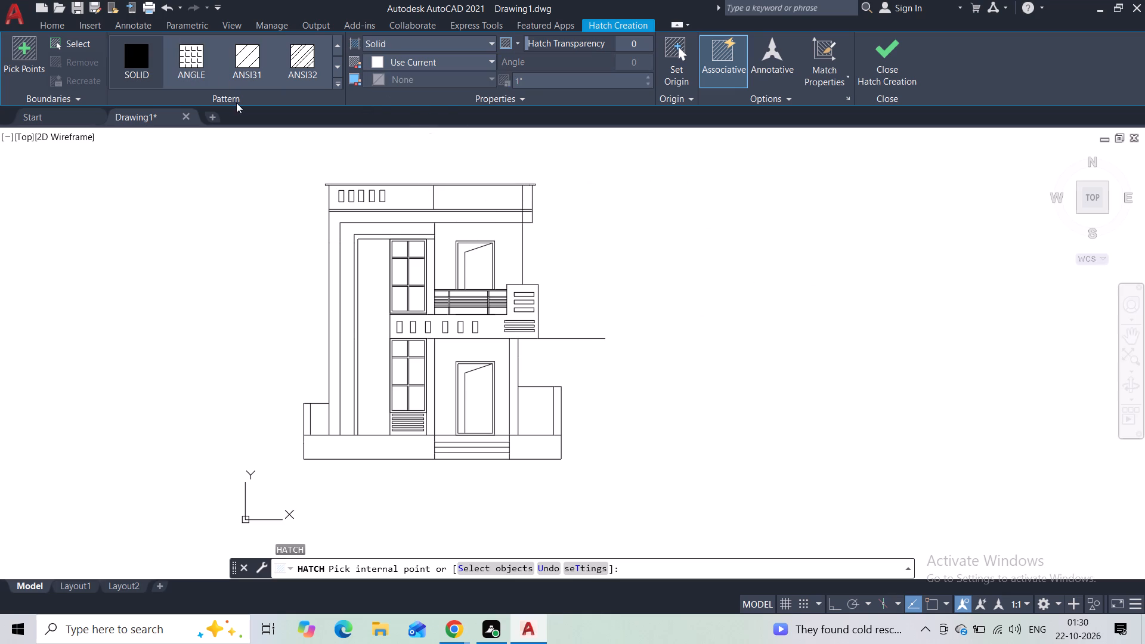
pyautogui.click(488, 64)
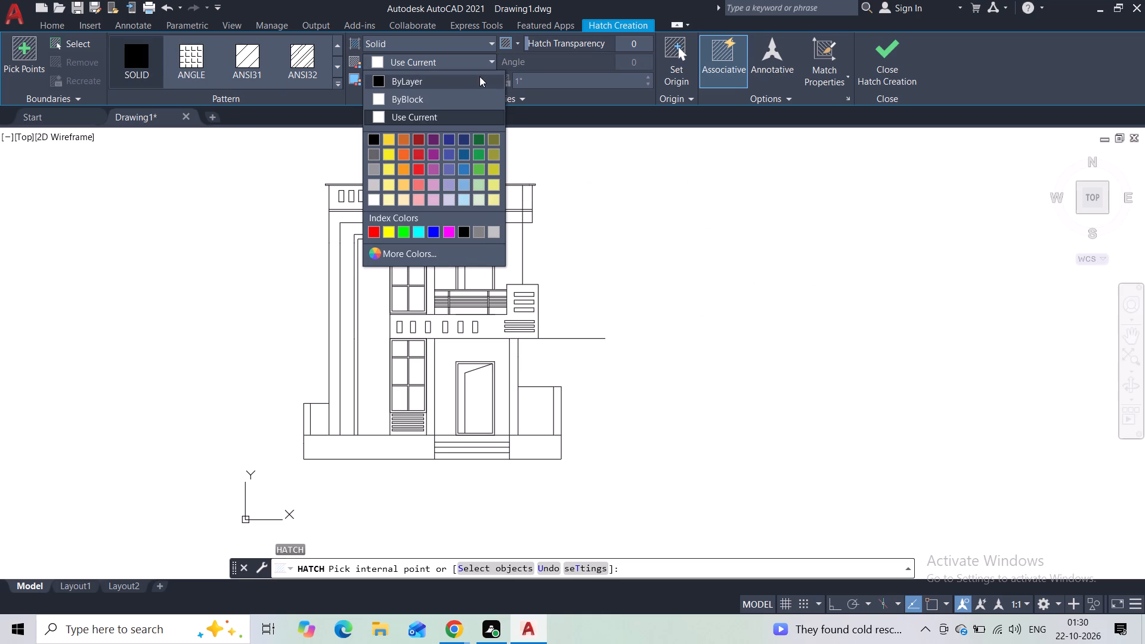
pyautogui.click(477, 184)
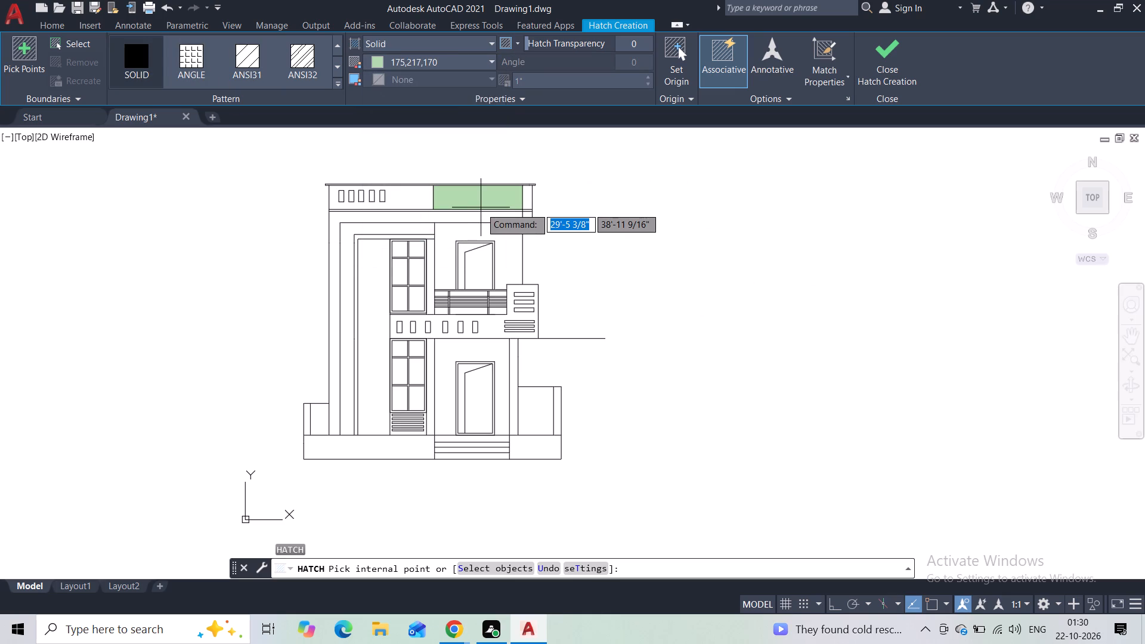
pyautogui.click(481, 208)
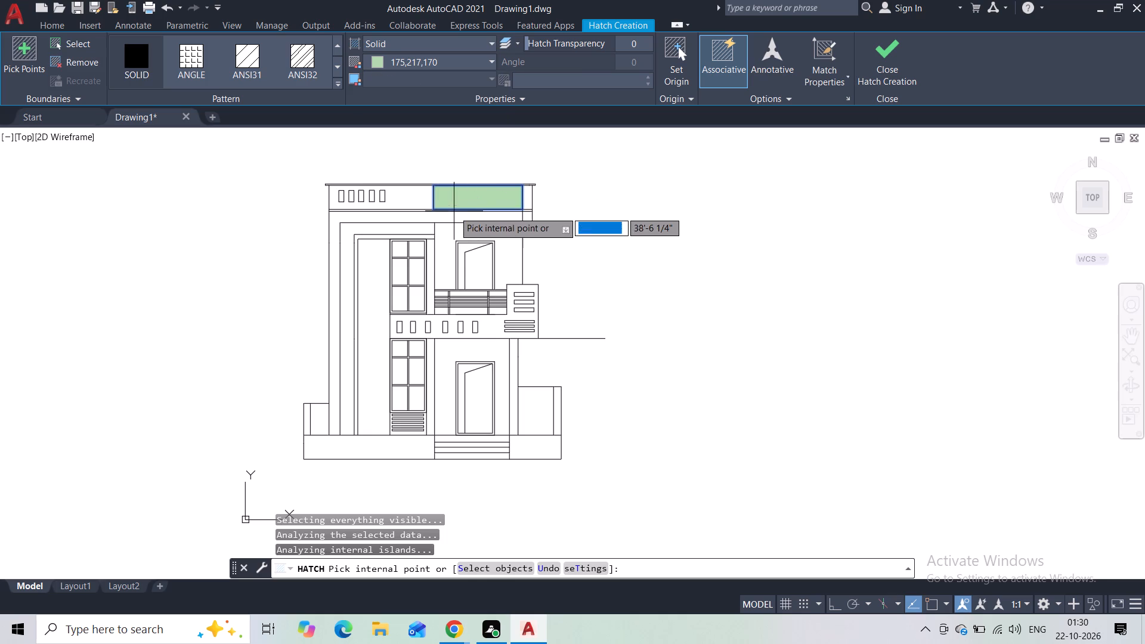
pyautogui.scroll(2, 450, 250)
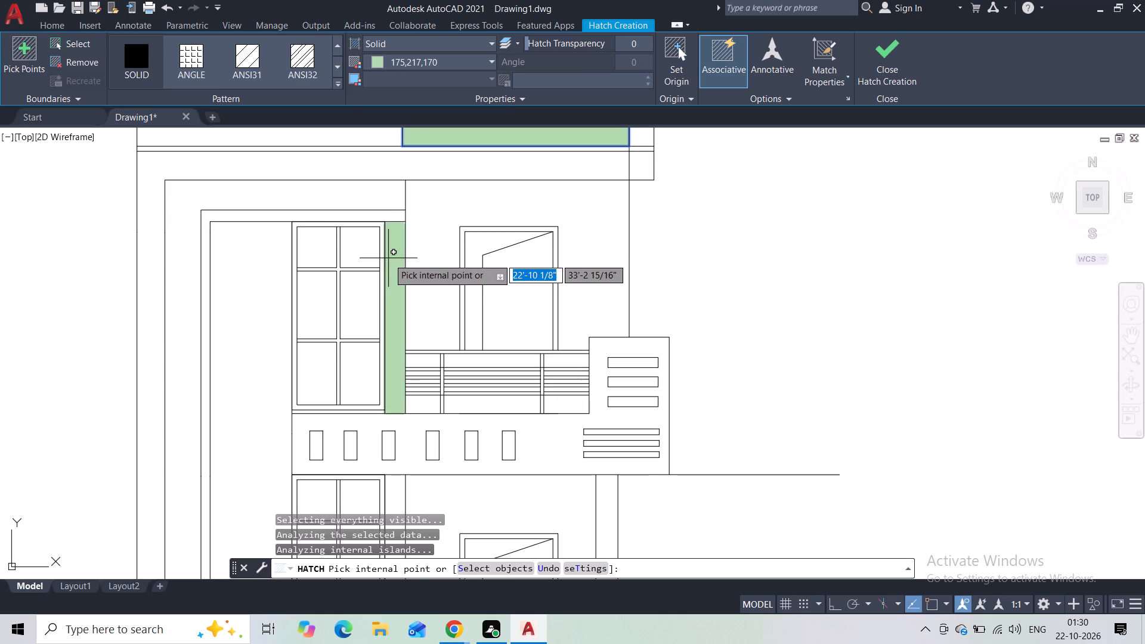
pyautogui.click(389, 259)
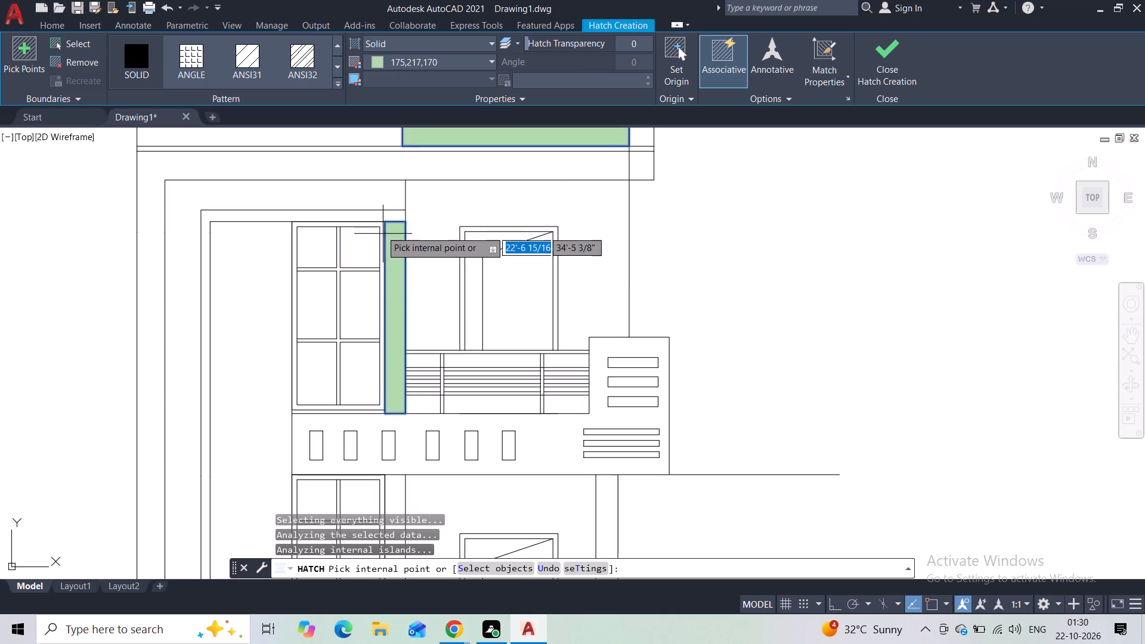
pyautogui.click(371, 197)
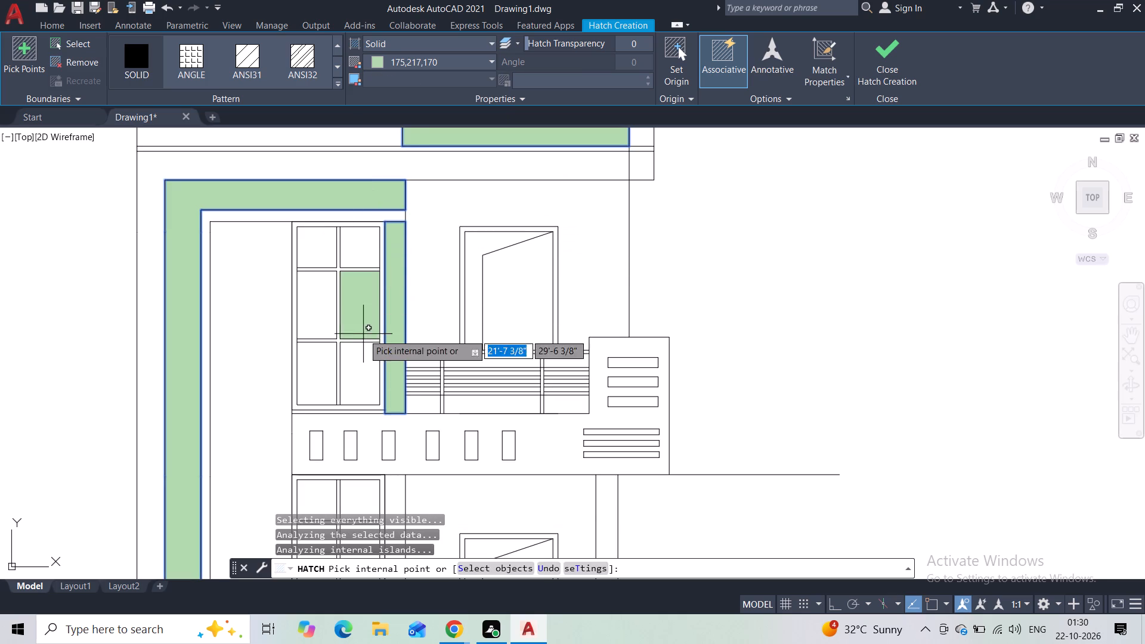
# Fill the six small upright openings in the balcony wall with the 175,217,170 solid hatch.
pyautogui.scroll(2, 319, 446)
pyautogui.click(315, 447)
pyautogui.click(386, 438)
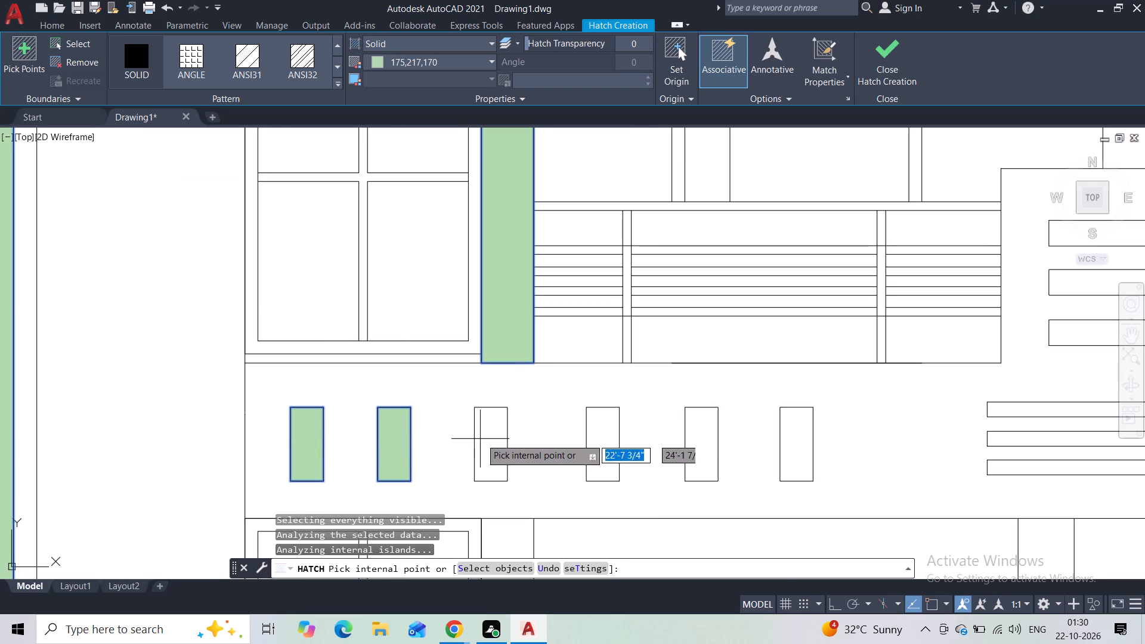
pyautogui.click(497, 434)
pyautogui.click(606, 429)
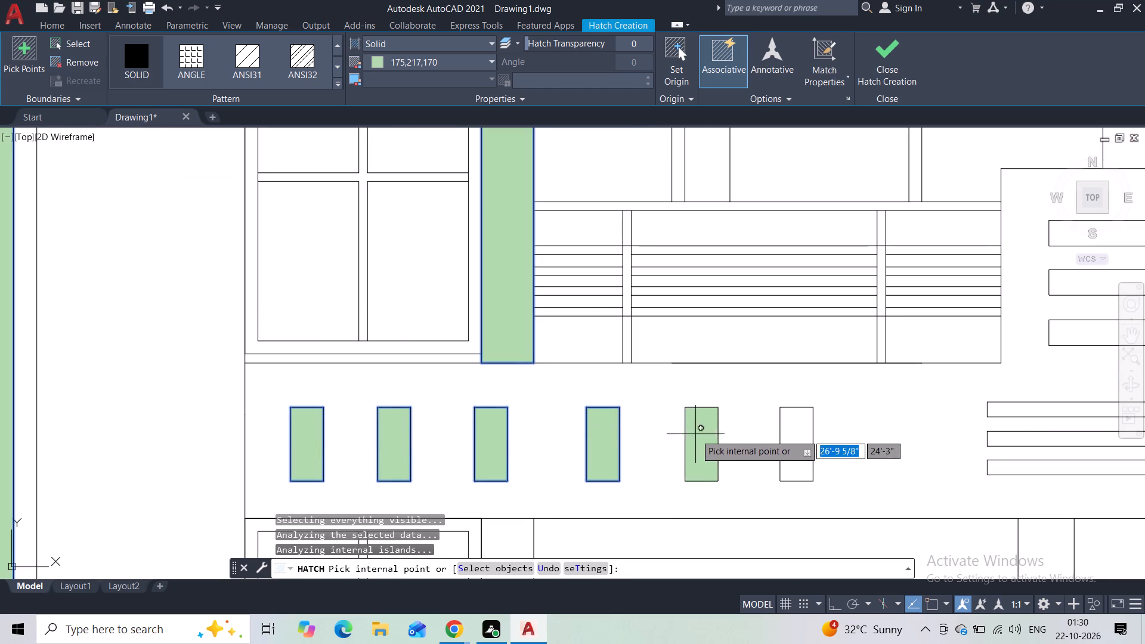
pyautogui.click(695, 434)
pyautogui.click(790, 442)
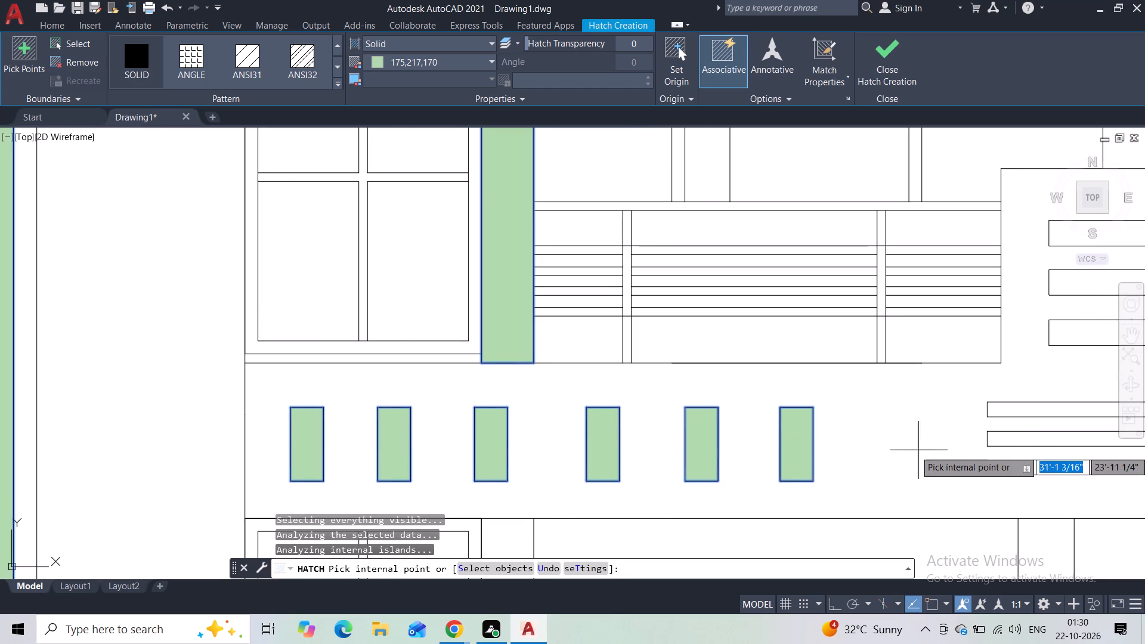
# Fill the three long horizontal slots at the base of the balcony pier with the 175,217,170 solid hatch.
pyautogui.moveTo(1026, 453); pyautogui.dragTo(427, 372, button='middle')
pyautogui.scroll(2, 426, 372)
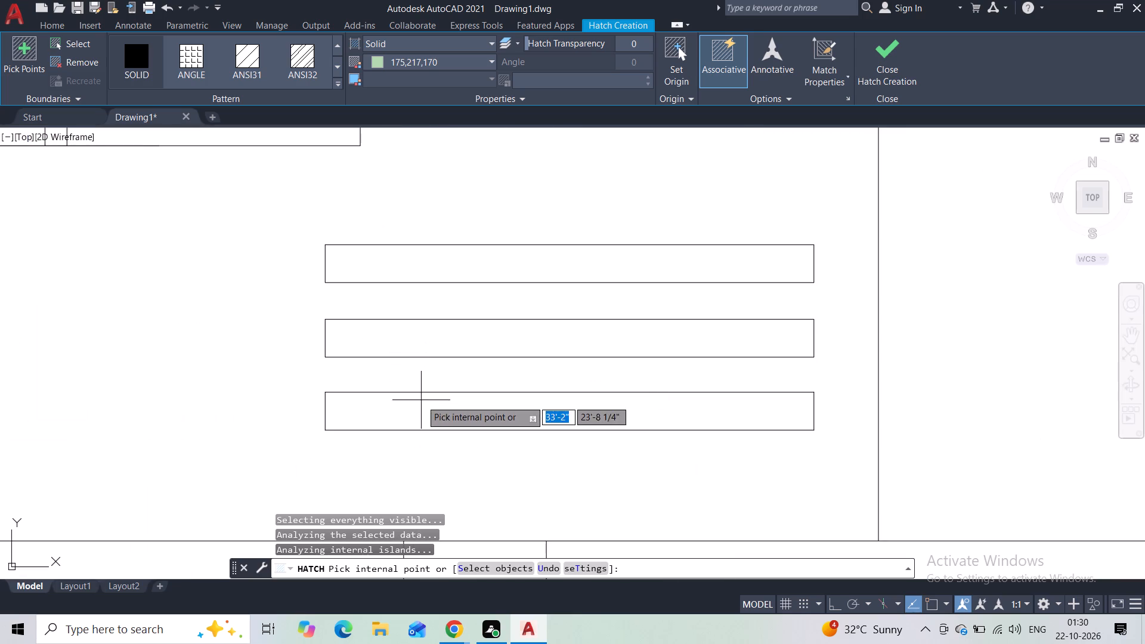
pyautogui.click(420, 404)
pyautogui.click(425, 346)
pyautogui.click(427, 286)
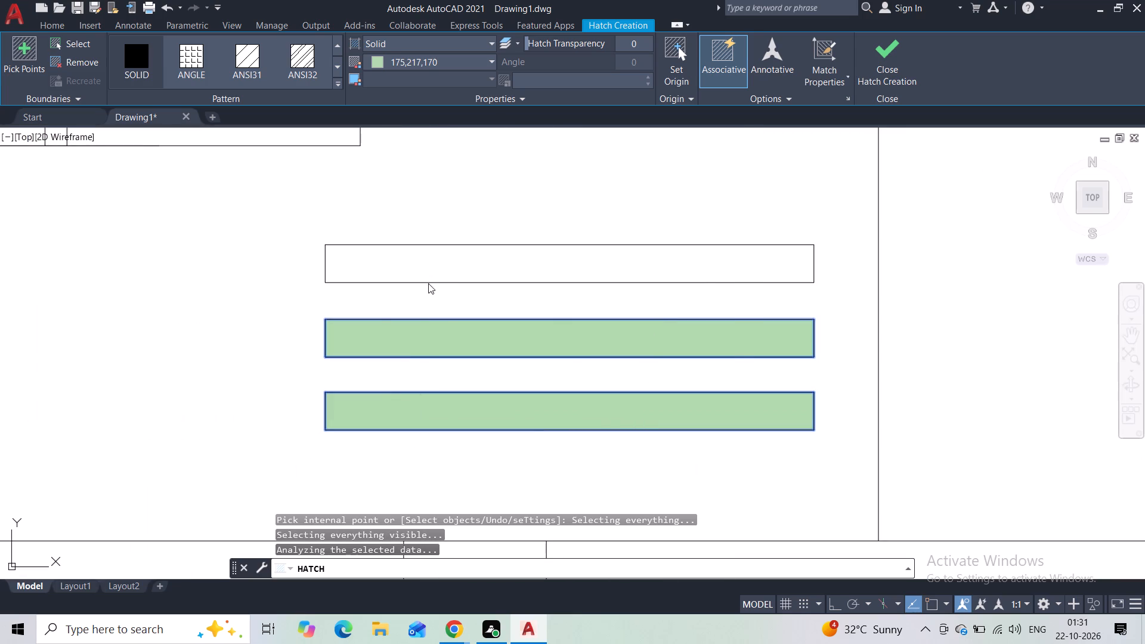
pyautogui.click(729, 192)
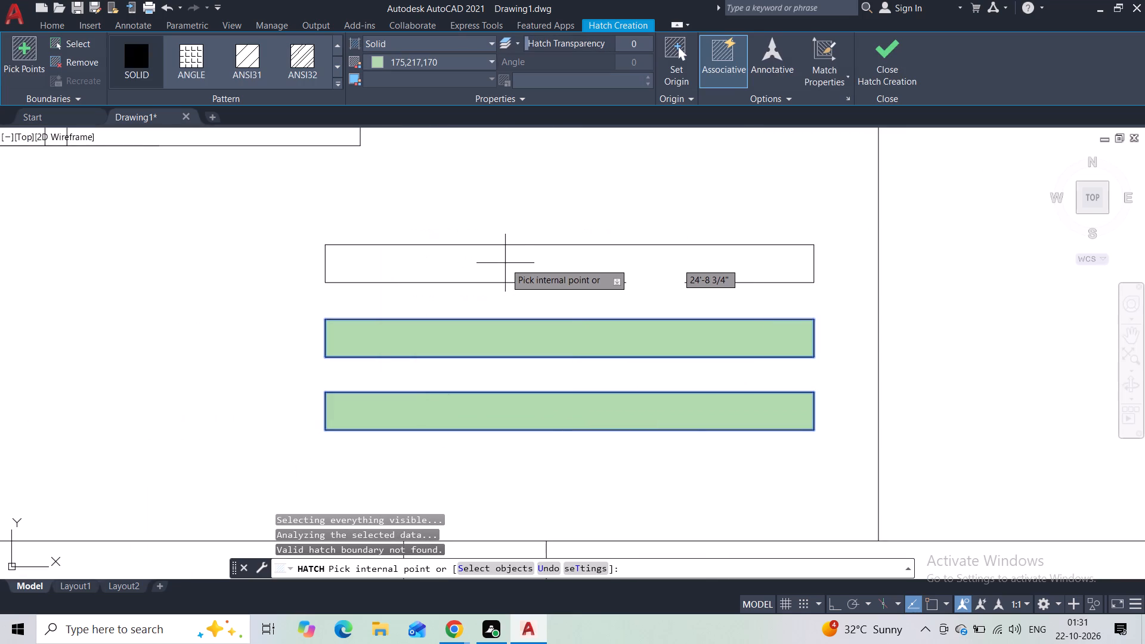
pyautogui.click(504, 263)
# Fill the stack of three upper pier rectangles with the 175,217,170 solid hatch.
pyautogui.scroll(-3, 500, 271)
pyautogui.moveTo(503, 239); pyautogui.dragTo(472, 317, button='middle')
pyautogui.scroll(1, 481, 305)
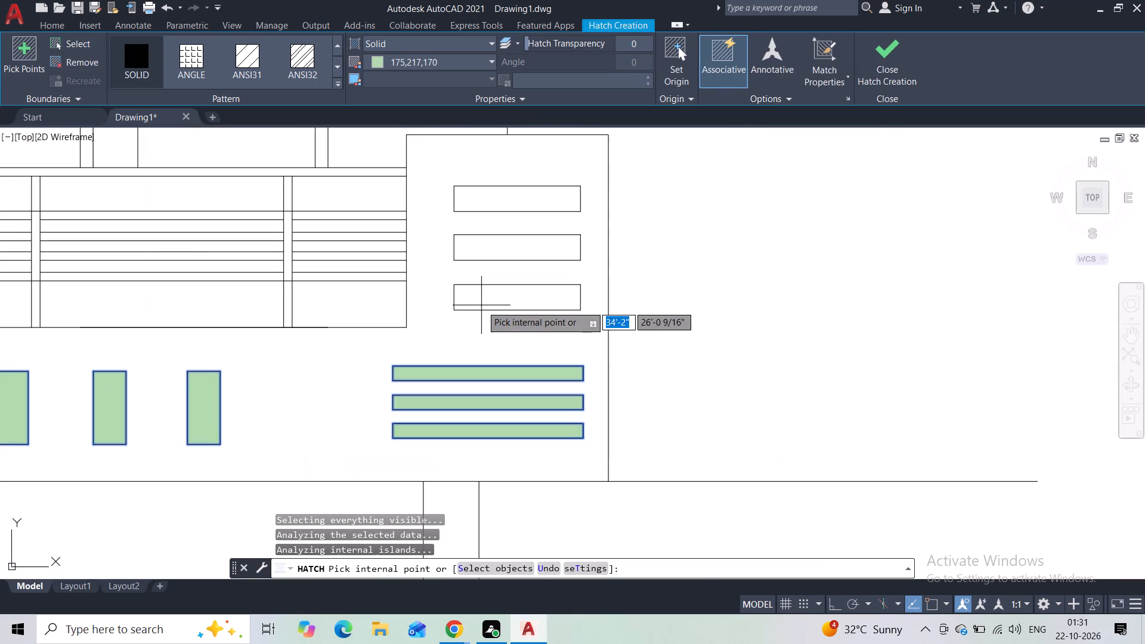
pyautogui.click(482, 301)
pyautogui.click(497, 252)
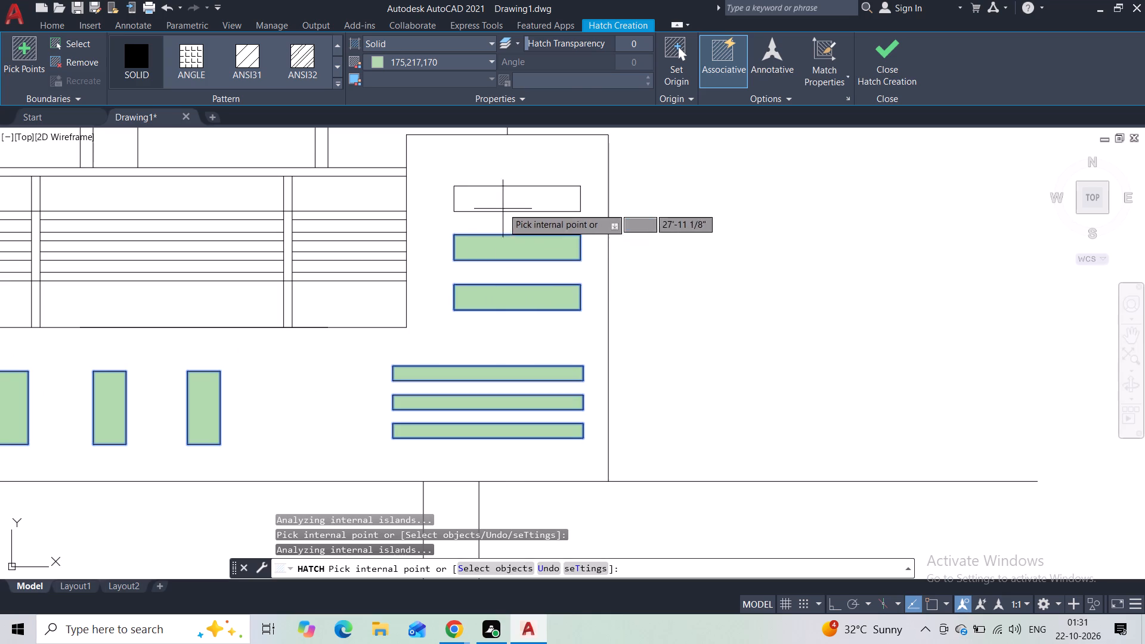
pyautogui.click(503, 206)
# Fill the vertical wall strip beside the ground-floor window with the 175,217,170 solid hatch.
pyautogui.scroll(-2, 491, 287)
pyautogui.moveTo(570, 308); pyautogui.dragTo(577, 247, button='middle')
pyautogui.moveTo(572, 359); pyautogui.dragTo(617, 266, button='middle')
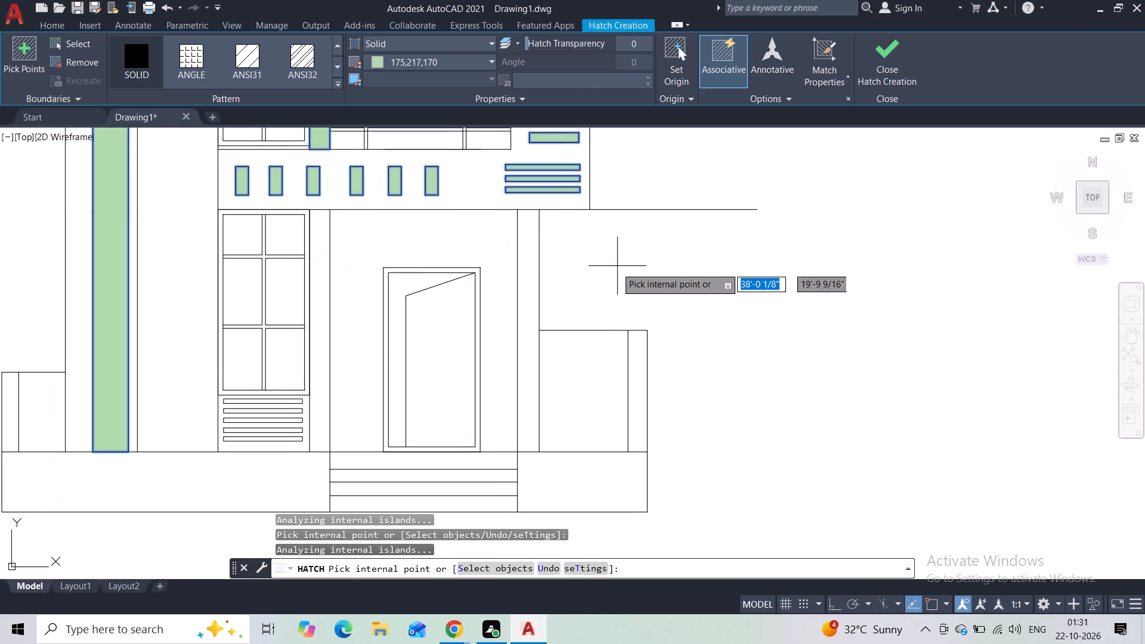
pyautogui.click(320, 344)
# Fill the five horizontal slats below the ground-floor window with the 175,217,170 solid hatch.
pyautogui.moveTo(320, 391); pyautogui.dragTo(388, 328, button='middle')
pyautogui.scroll(3, 359, 343)
pyautogui.click(349, 316)
pyautogui.click(342, 360)
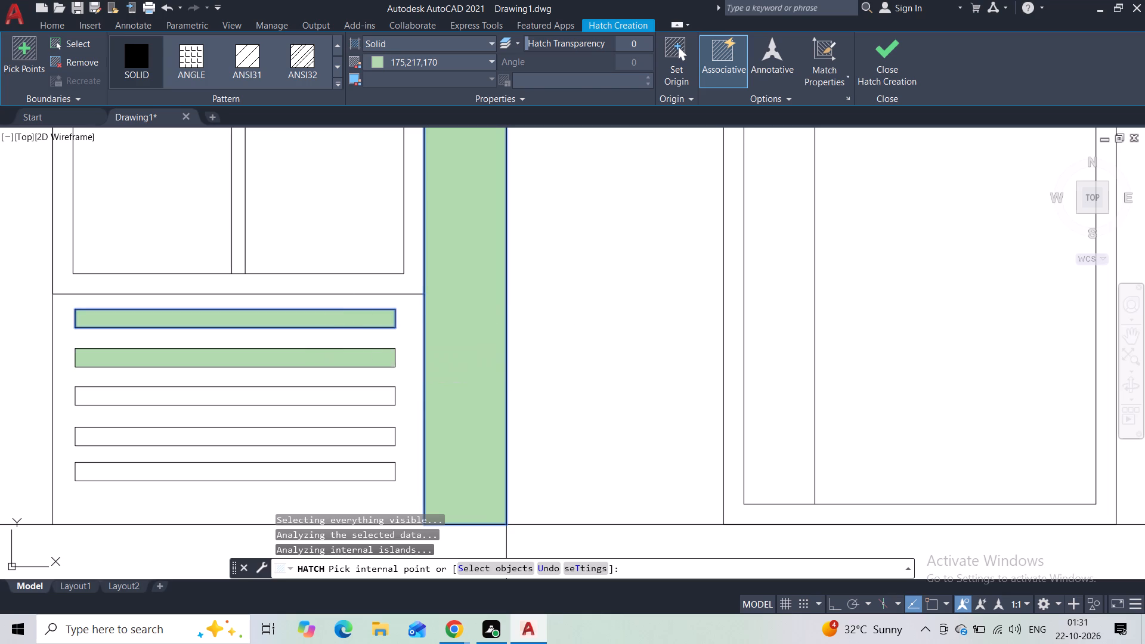
pyautogui.click(342, 398)
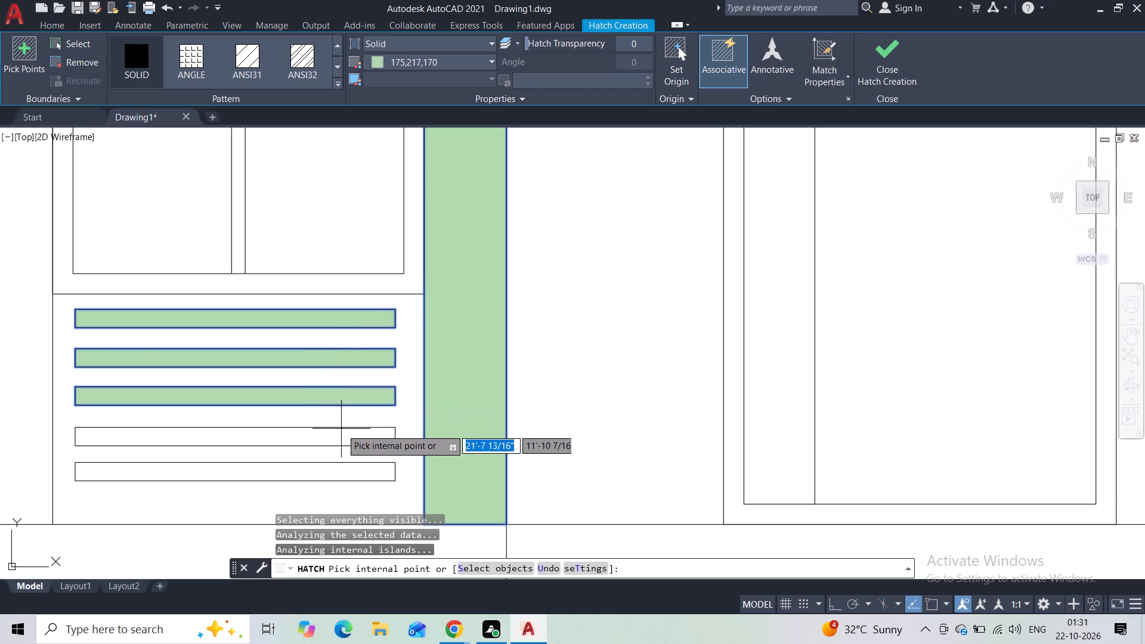
pyautogui.click(341, 435)
pyautogui.click(338, 469)
# Fill the row of five parapet openings with the 175,217,170 solid hatch and finish the hatch.
pyautogui.scroll(-5, 382, 380)
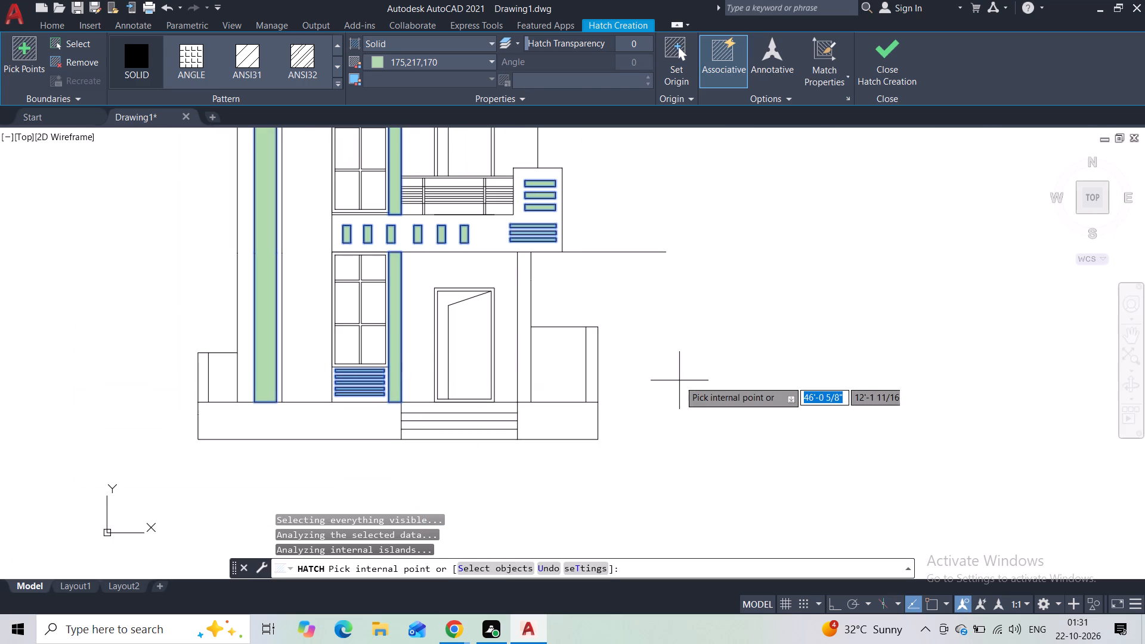
pyautogui.scroll(-2, 679, 340)
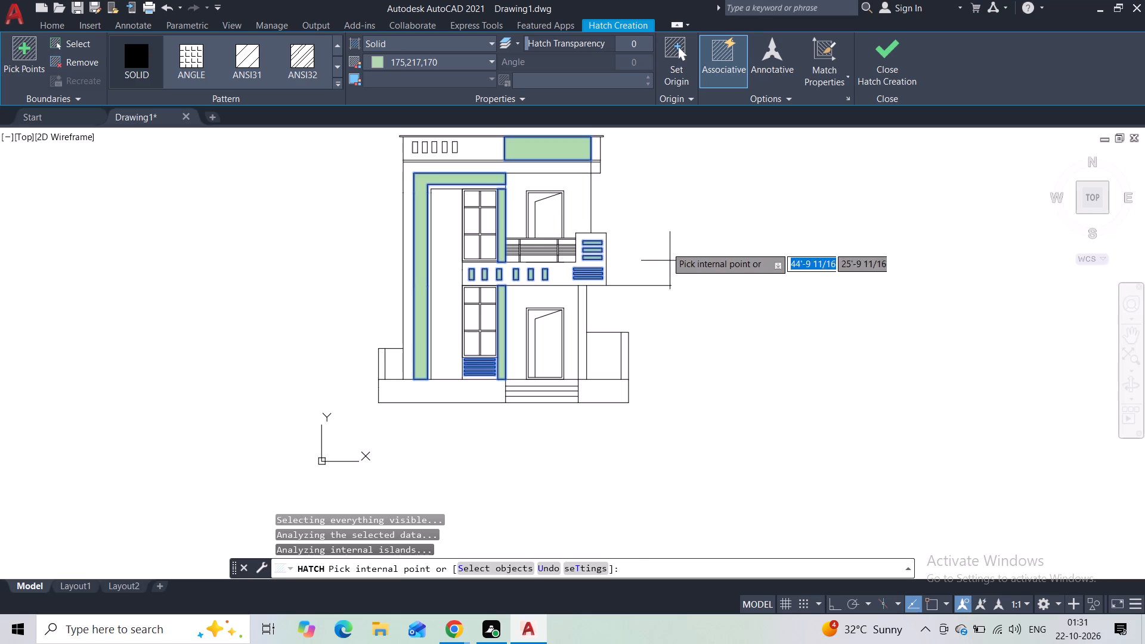
pyautogui.moveTo(661, 236); pyautogui.dragTo(723, 399, button='middle')
pyautogui.scroll(5, 474, 315)
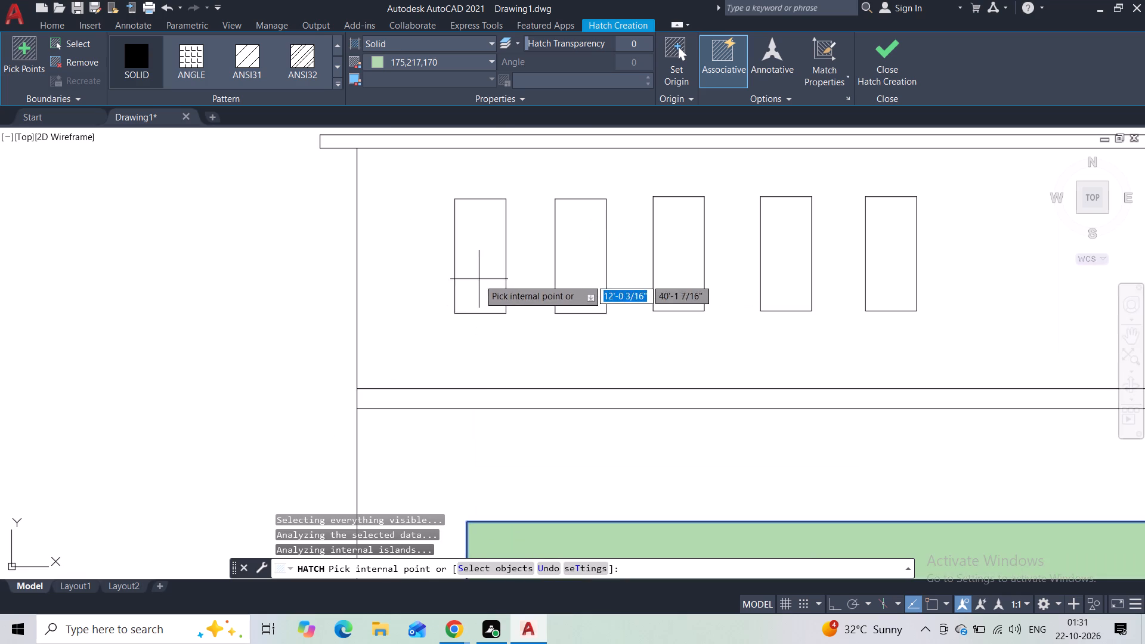
pyautogui.click(479, 279)
pyautogui.click(575, 244)
pyautogui.click(683, 258)
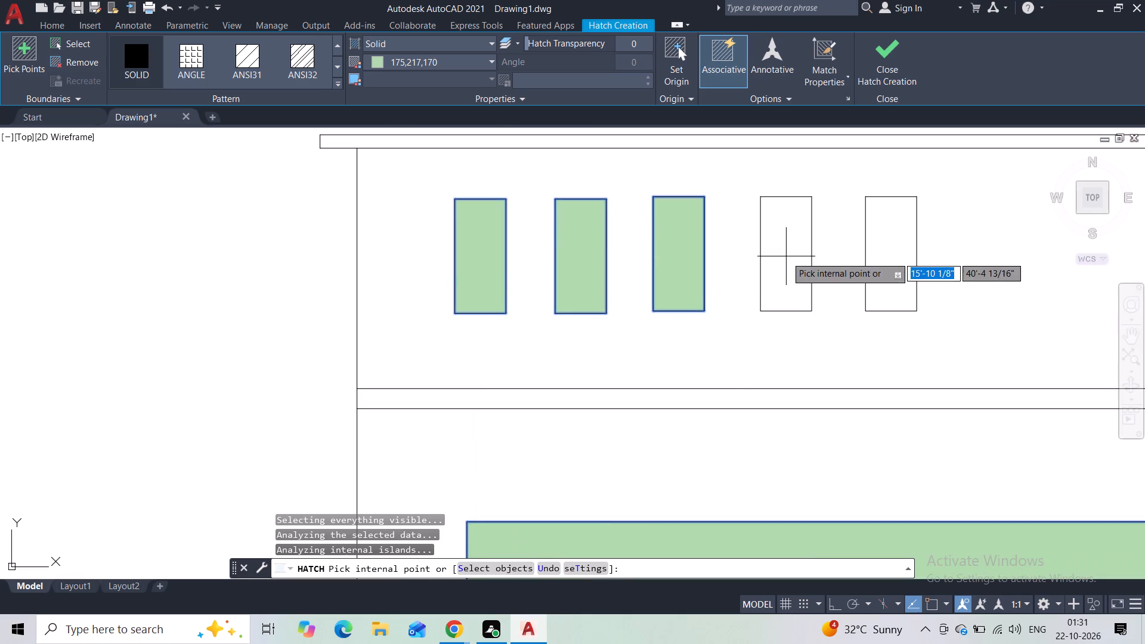
pyautogui.click(786, 254)
pyautogui.click(888, 232)
pyautogui.click(895, 82)
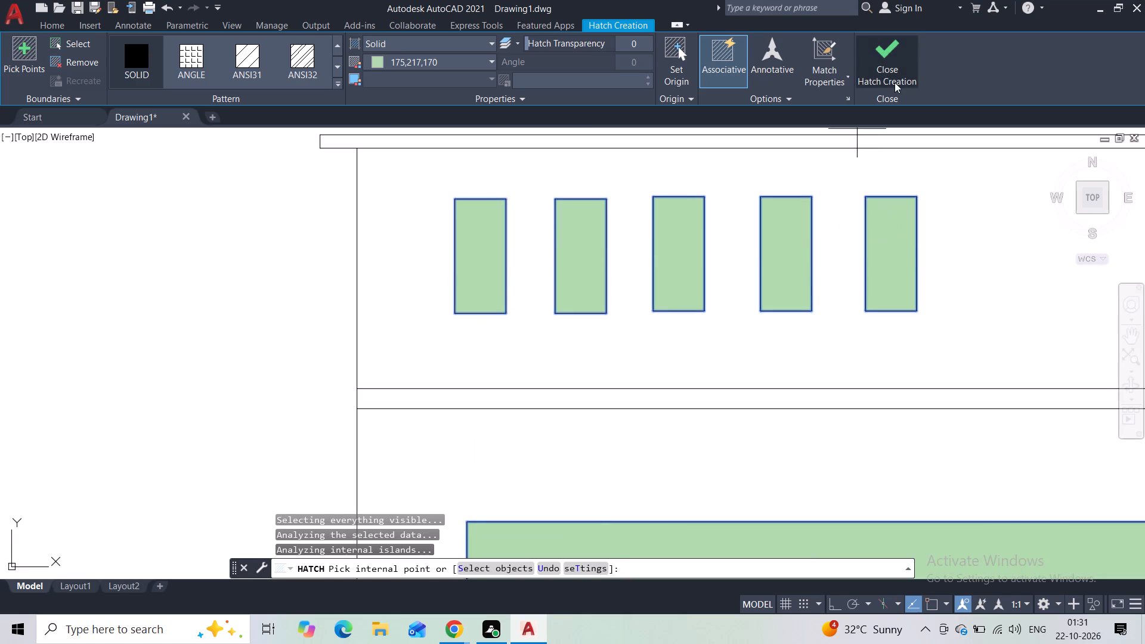
# Start a new solid hatch in colour 241,235,31 and fill the outer L-shaped band below the parapet and along the wall edge.
pyautogui.scroll(-2, 796, 309)
pyautogui.moveTo(794, 312); pyautogui.dragTo(417, 265, button='middle')
pyautogui.scroll(-2, 417, 265)
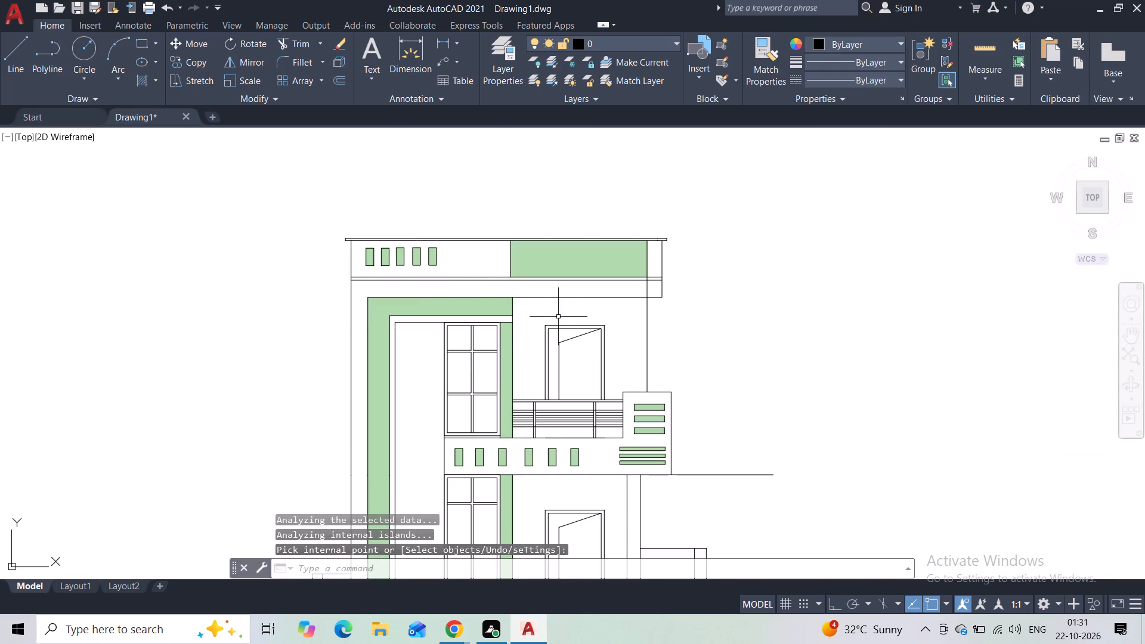
pyautogui.scroll(-1, 561, 324)
pyautogui.moveTo(598, 336); pyautogui.dragTo(596, 266, button='middle')
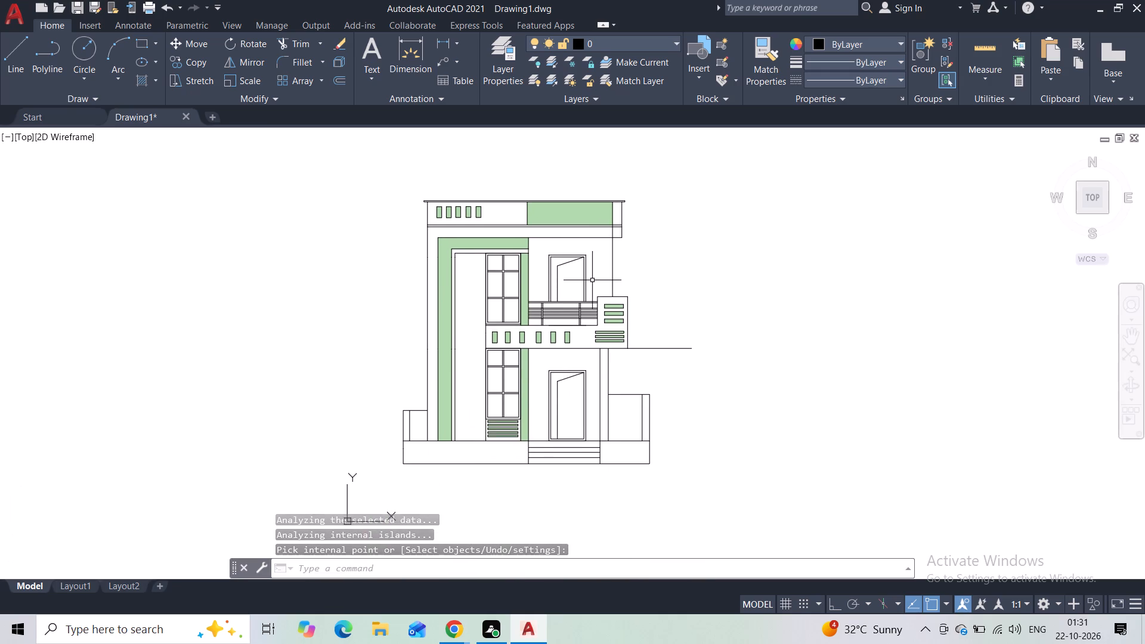
pyautogui.press('h')
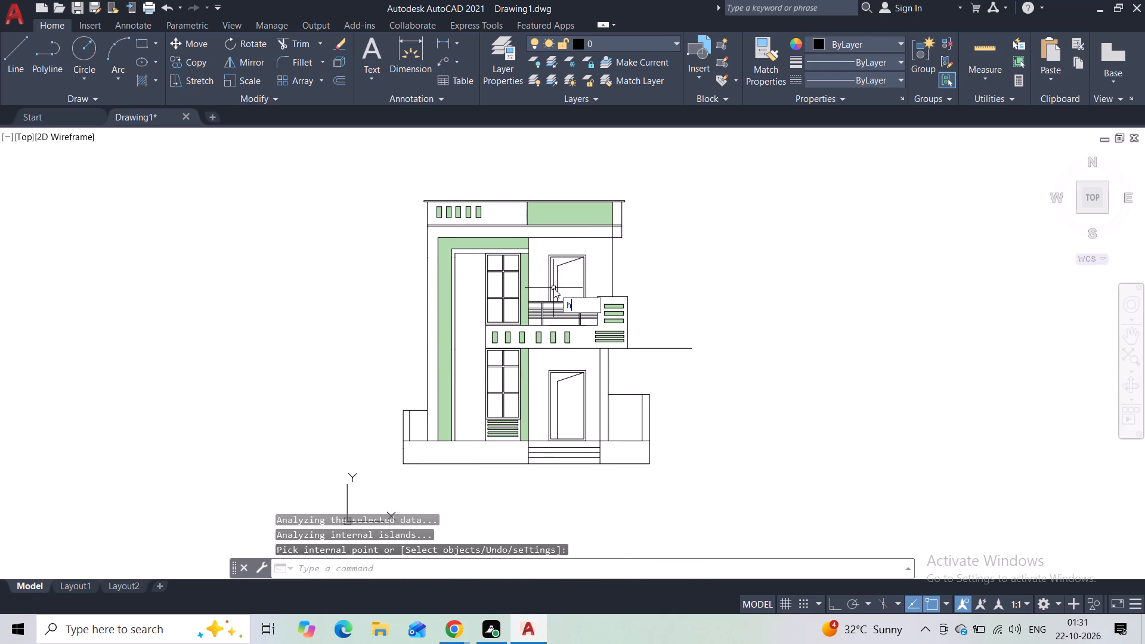
pyautogui.click(589, 323)
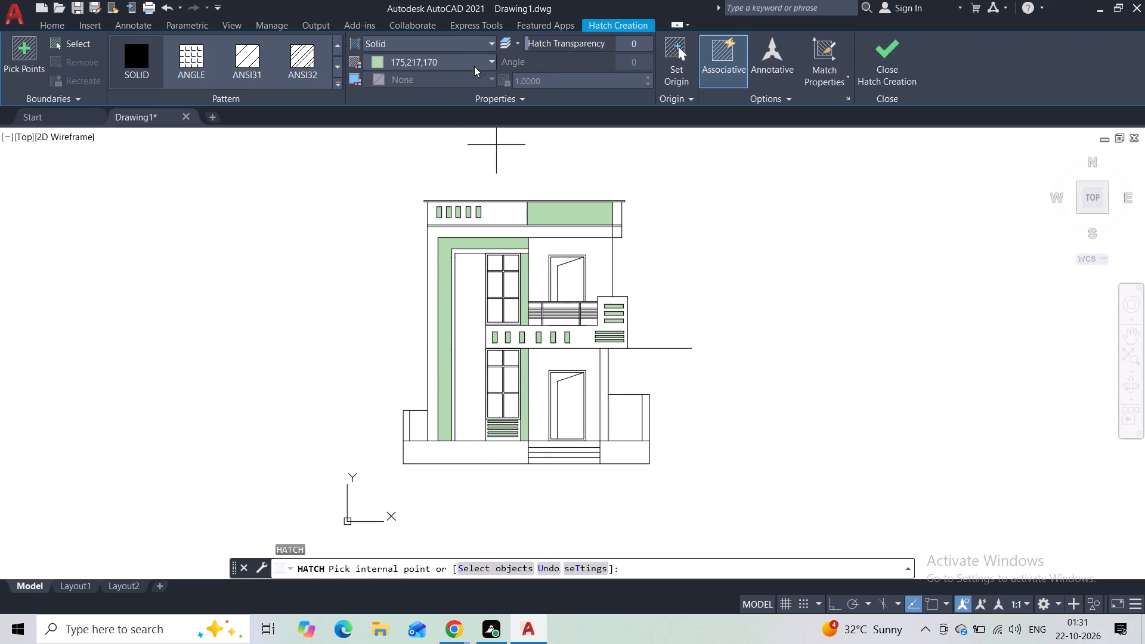
pyautogui.click(475, 60)
pyautogui.click(390, 155)
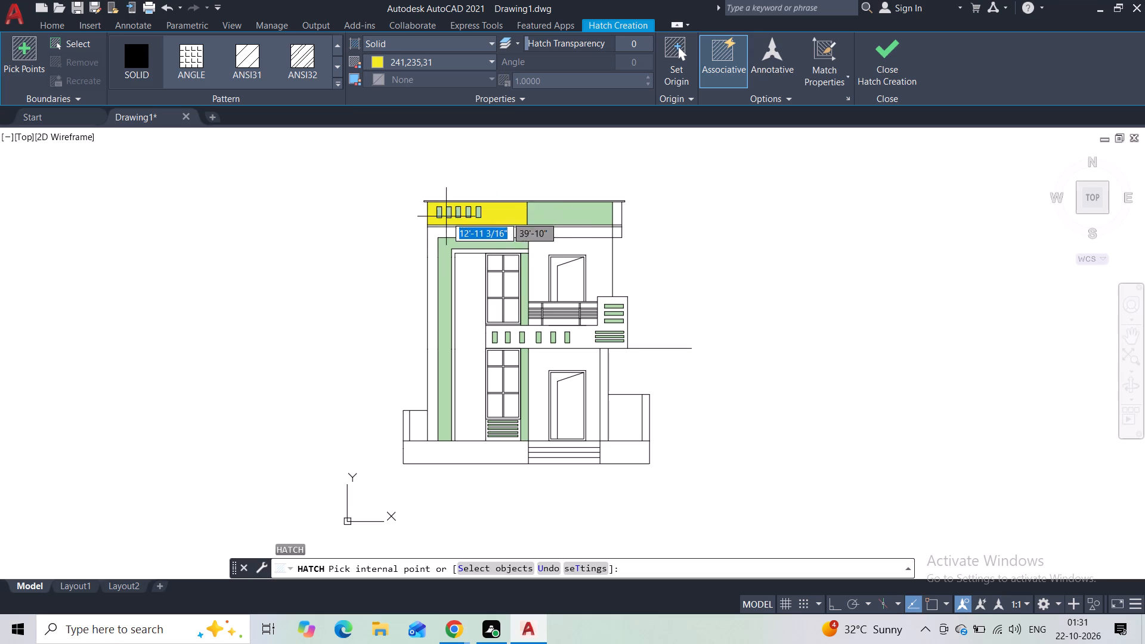
pyautogui.click(445, 230)
# Change the hatch colour to 244,238,81 and add the thin coping strip on top of the parapet.
pyautogui.click(418, 61)
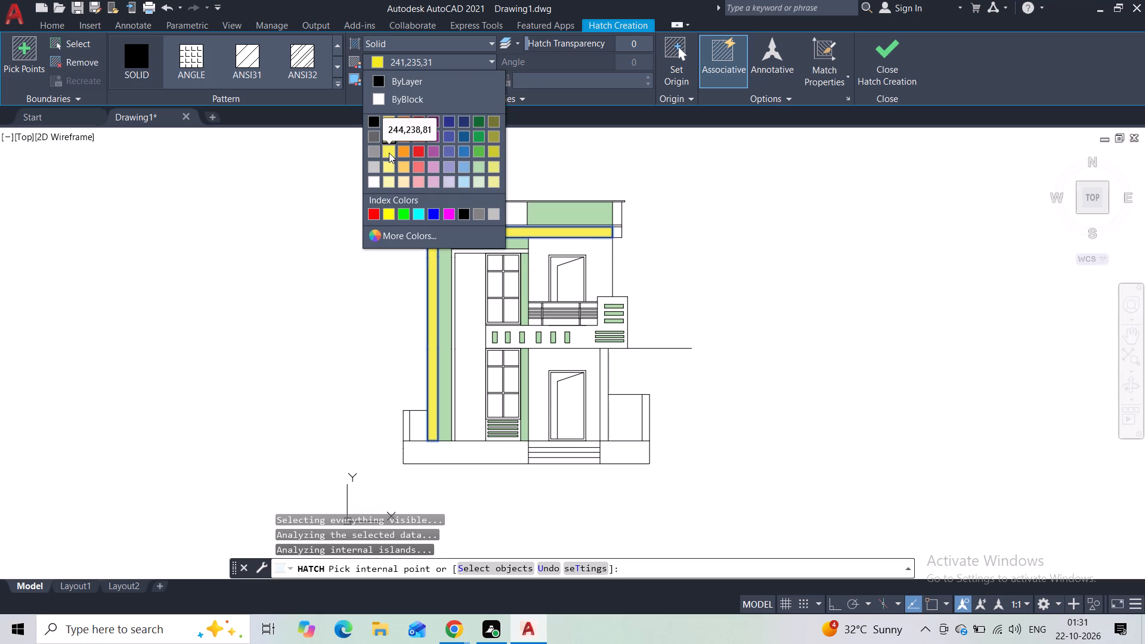
pyautogui.click(389, 153)
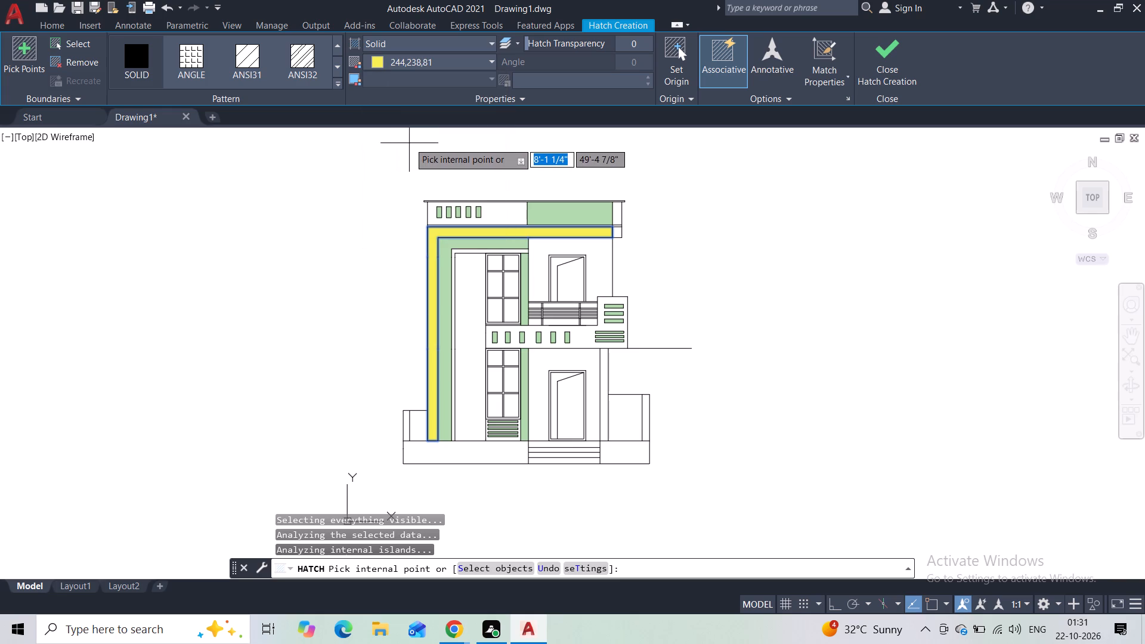
pyautogui.scroll(5, 470, 188)
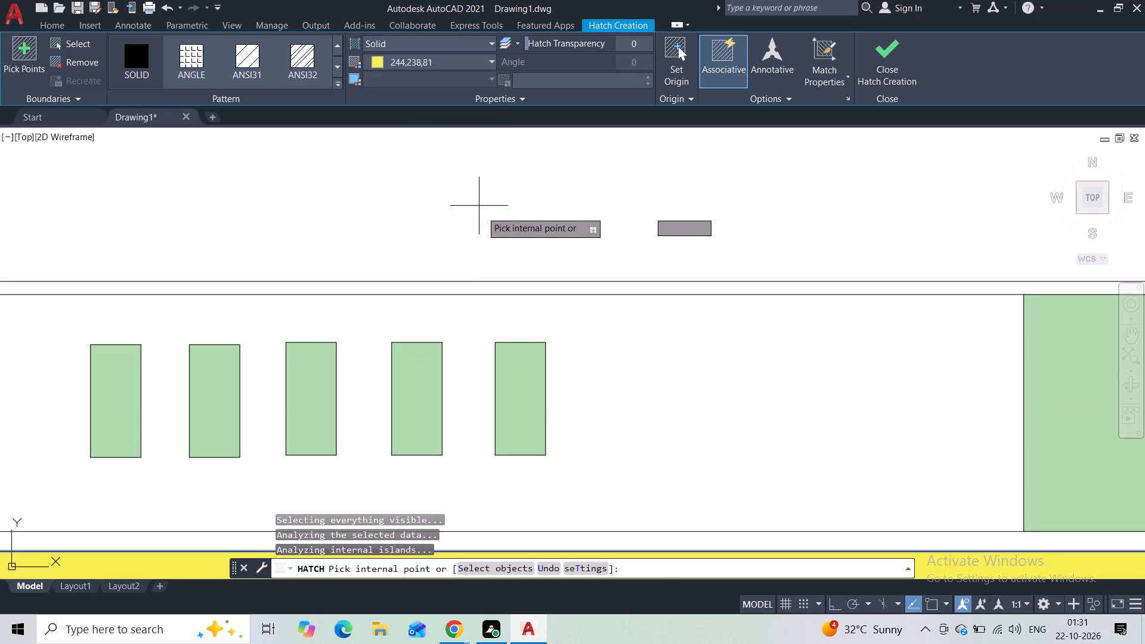
pyautogui.click(489, 289)
pyautogui.scroll(-6, 502, 247)
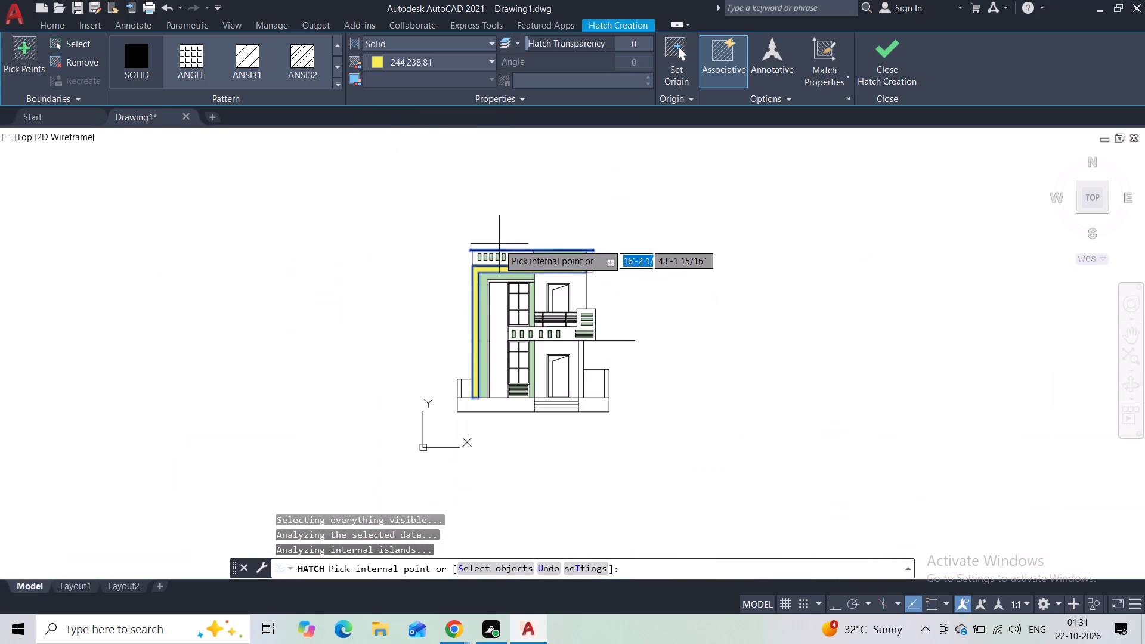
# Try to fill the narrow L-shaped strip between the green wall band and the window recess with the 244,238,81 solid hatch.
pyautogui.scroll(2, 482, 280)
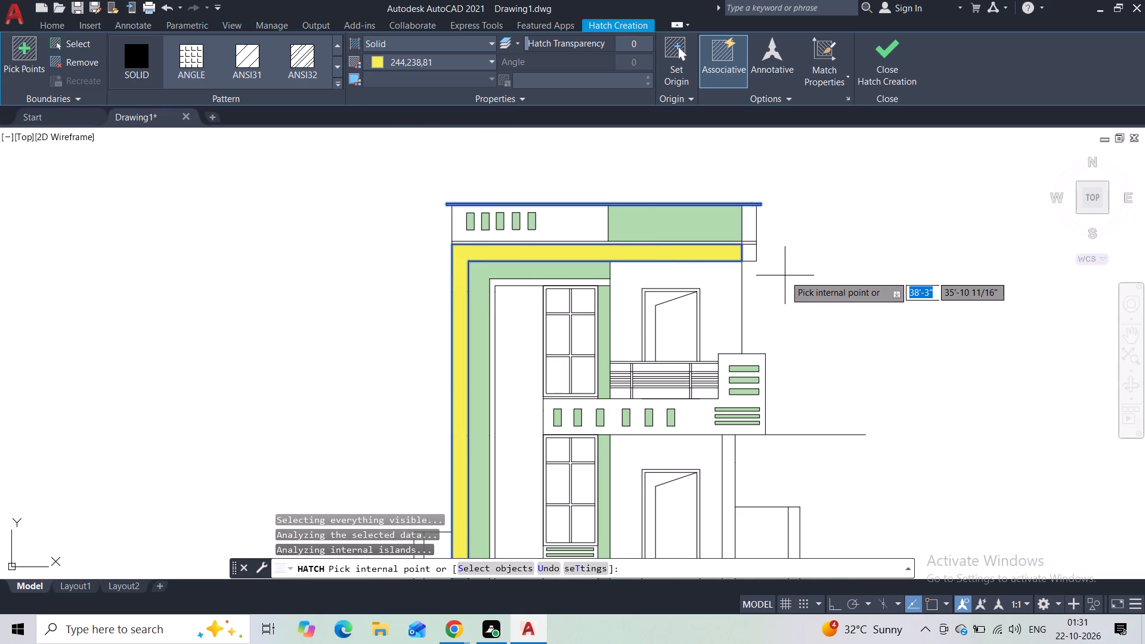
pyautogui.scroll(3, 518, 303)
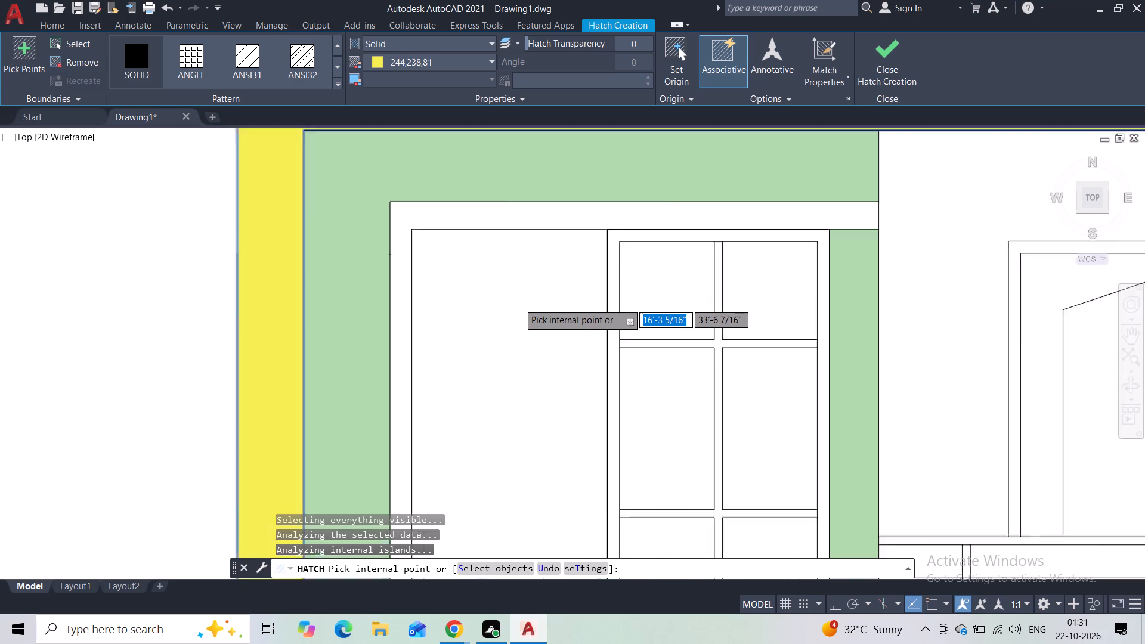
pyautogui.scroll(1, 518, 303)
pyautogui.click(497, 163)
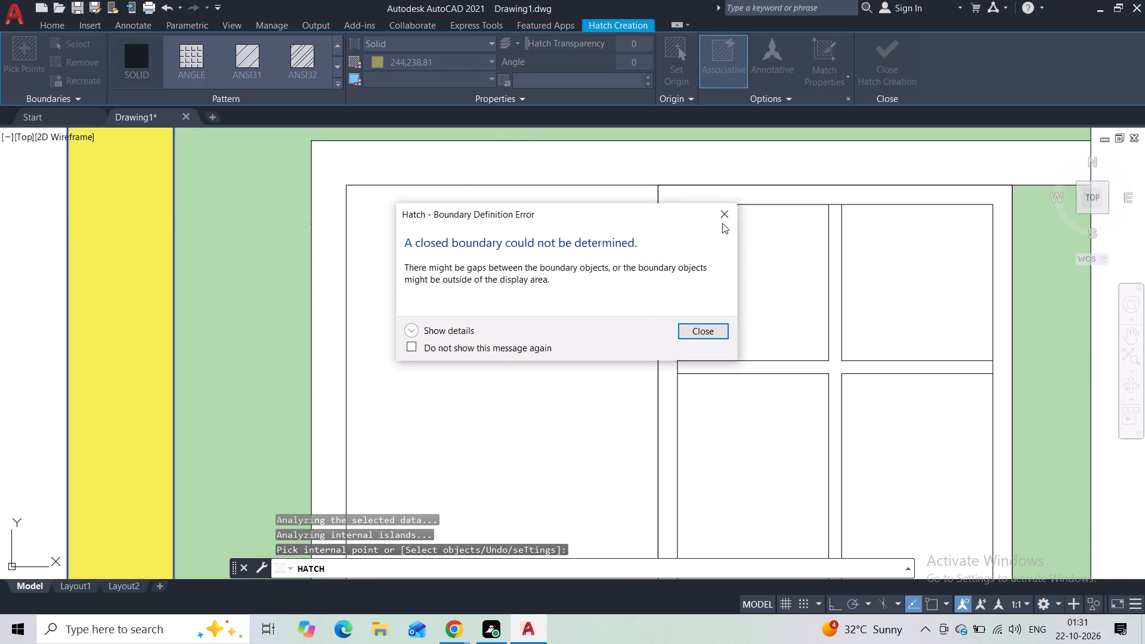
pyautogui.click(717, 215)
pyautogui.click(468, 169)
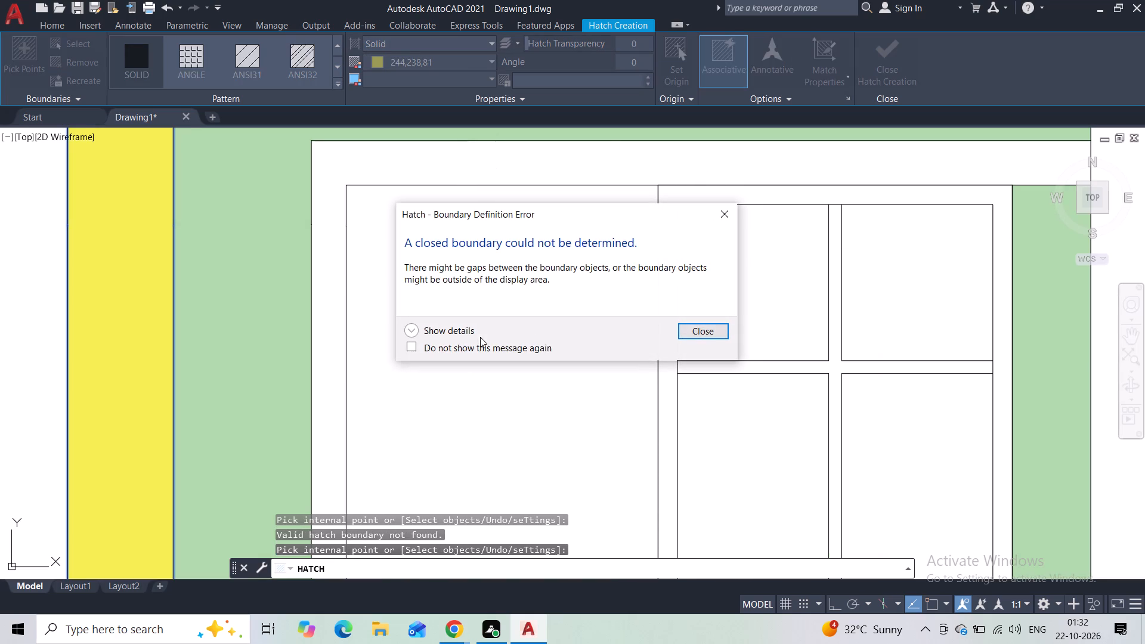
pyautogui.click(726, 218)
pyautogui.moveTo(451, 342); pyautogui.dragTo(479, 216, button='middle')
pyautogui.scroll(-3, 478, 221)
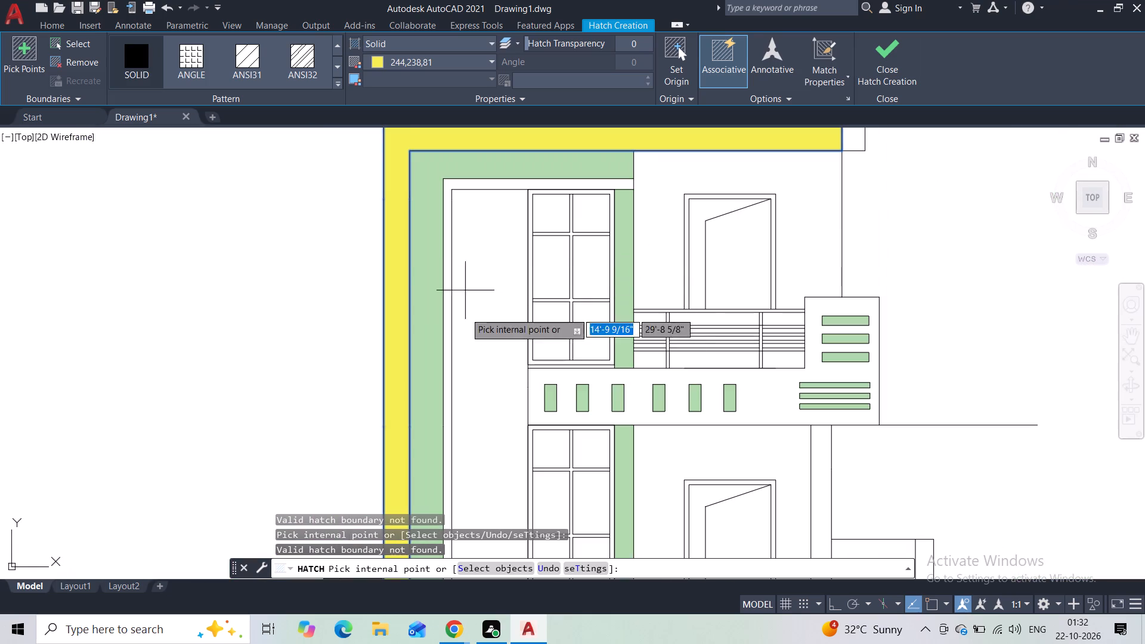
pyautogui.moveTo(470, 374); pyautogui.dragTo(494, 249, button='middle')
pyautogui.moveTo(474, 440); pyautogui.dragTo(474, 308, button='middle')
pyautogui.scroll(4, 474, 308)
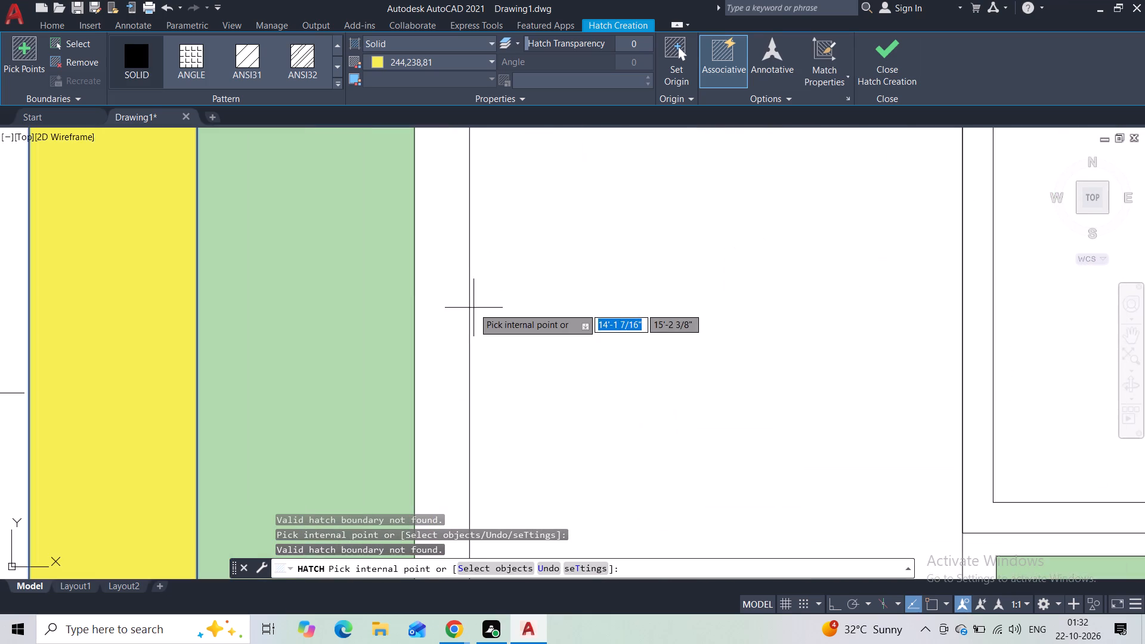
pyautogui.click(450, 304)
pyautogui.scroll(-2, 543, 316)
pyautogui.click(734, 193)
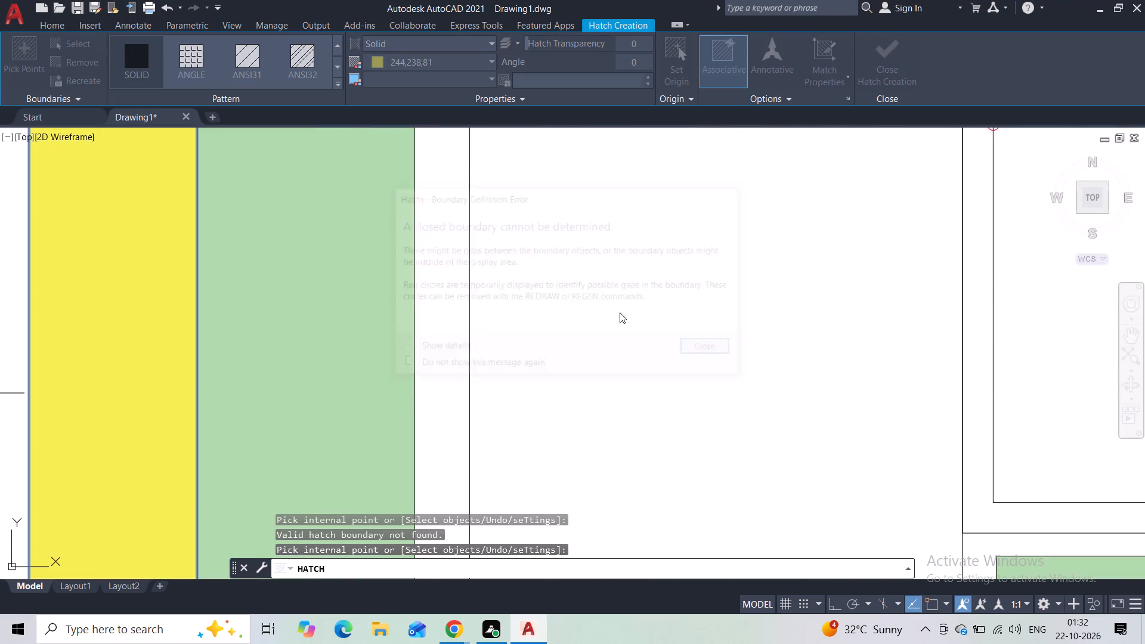
# Fill the balcony wall and pier face around their openings with the 244,238,81 solid hatch.
pyautogui.scroll(-5, 608, 320)
pyautogui.moveTo(615, 314); pyautogui.dragTo(445, 394, button='middle')
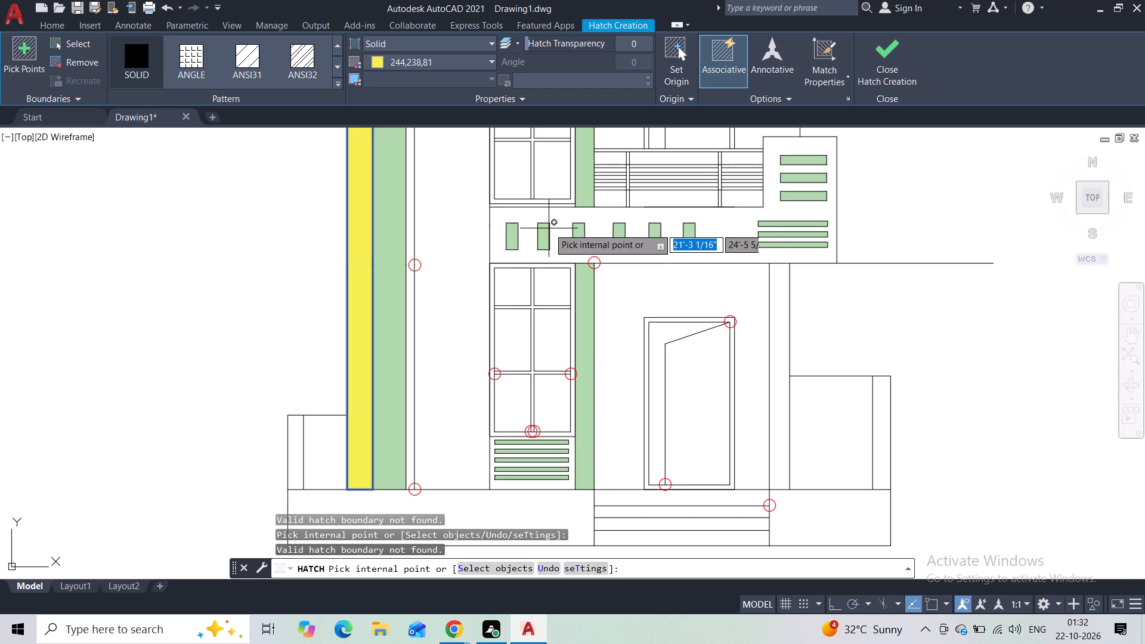
pyautogui.click(528, 224)
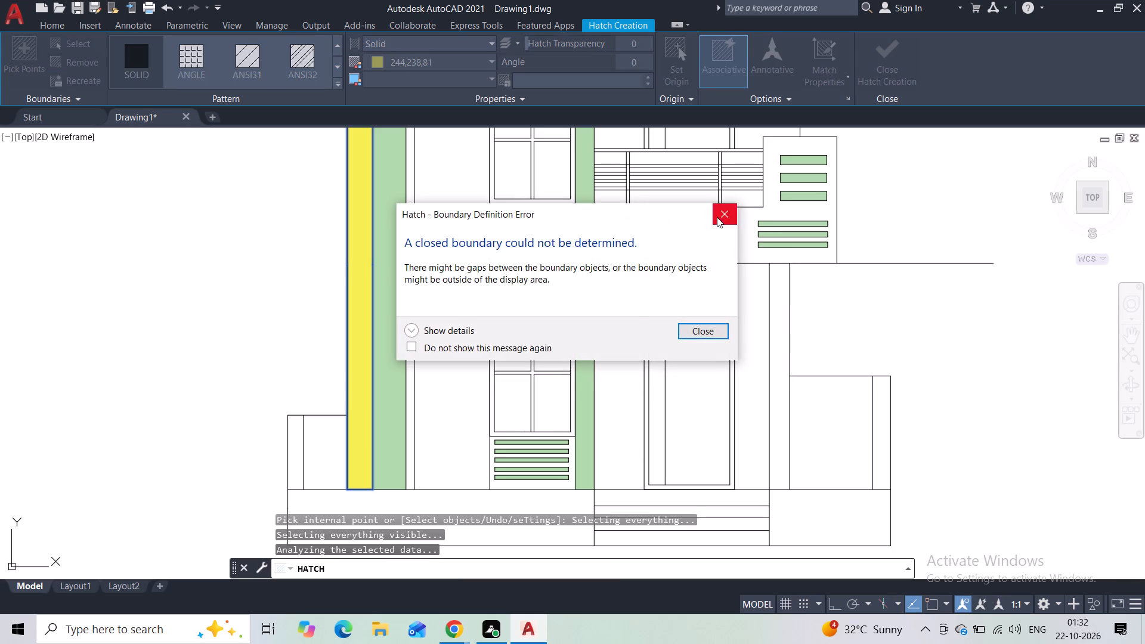
pyautogui.click(717, 217)
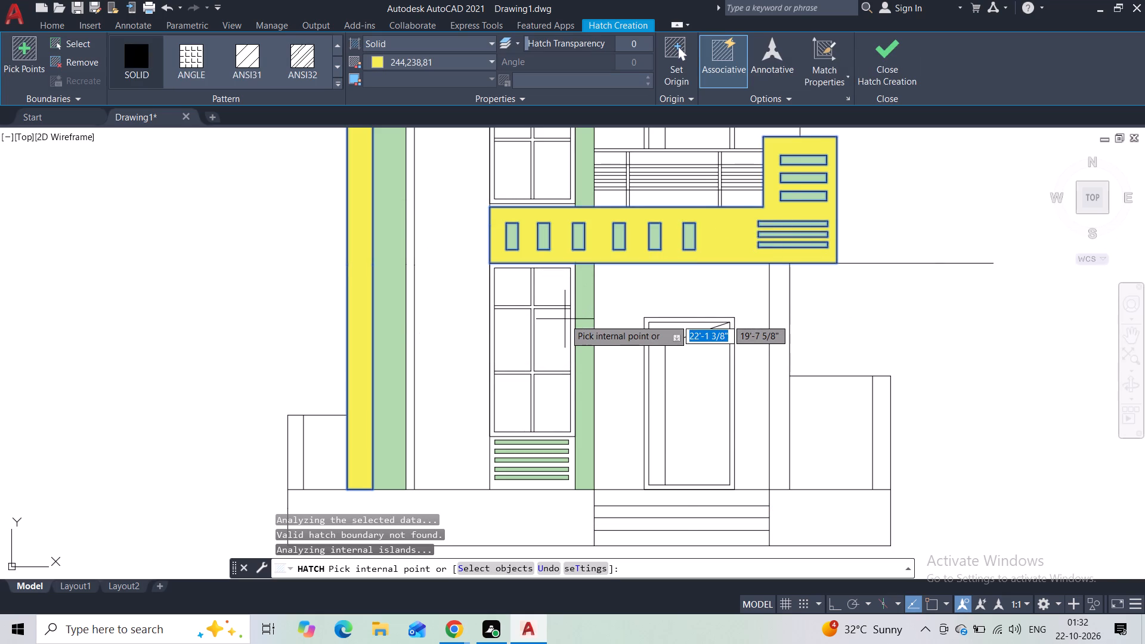
# Fill the panel beneath the ground-floor window, around its horizontal slots, with the 244,238,81 solid hatch.
pyautogui.scroll(2, 538, 454)
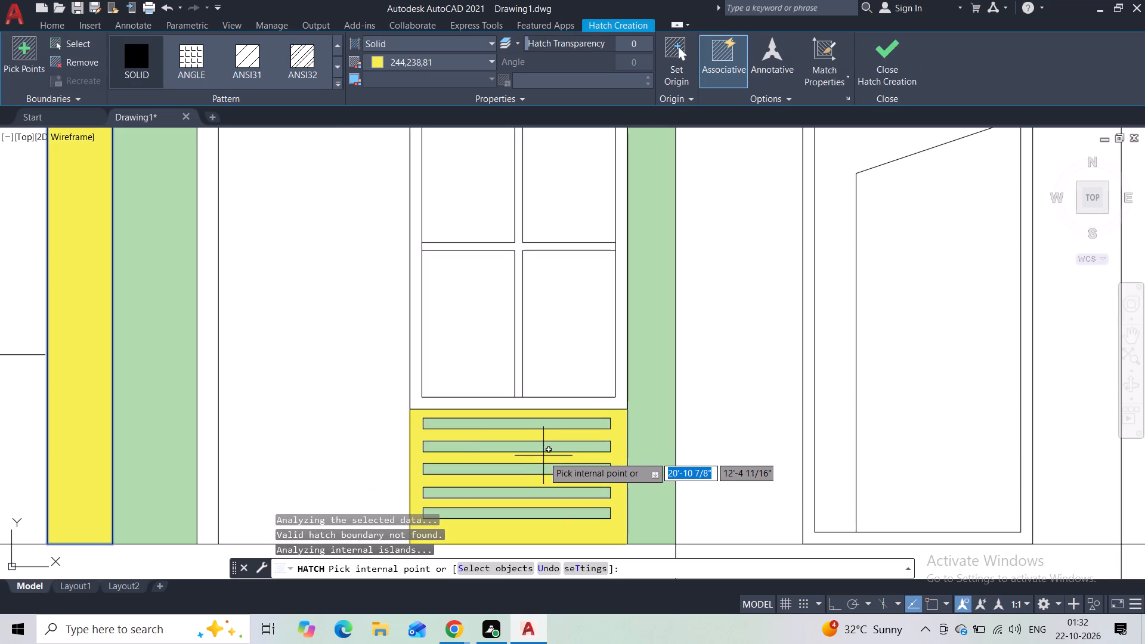
pyautogui.click(543, 457)
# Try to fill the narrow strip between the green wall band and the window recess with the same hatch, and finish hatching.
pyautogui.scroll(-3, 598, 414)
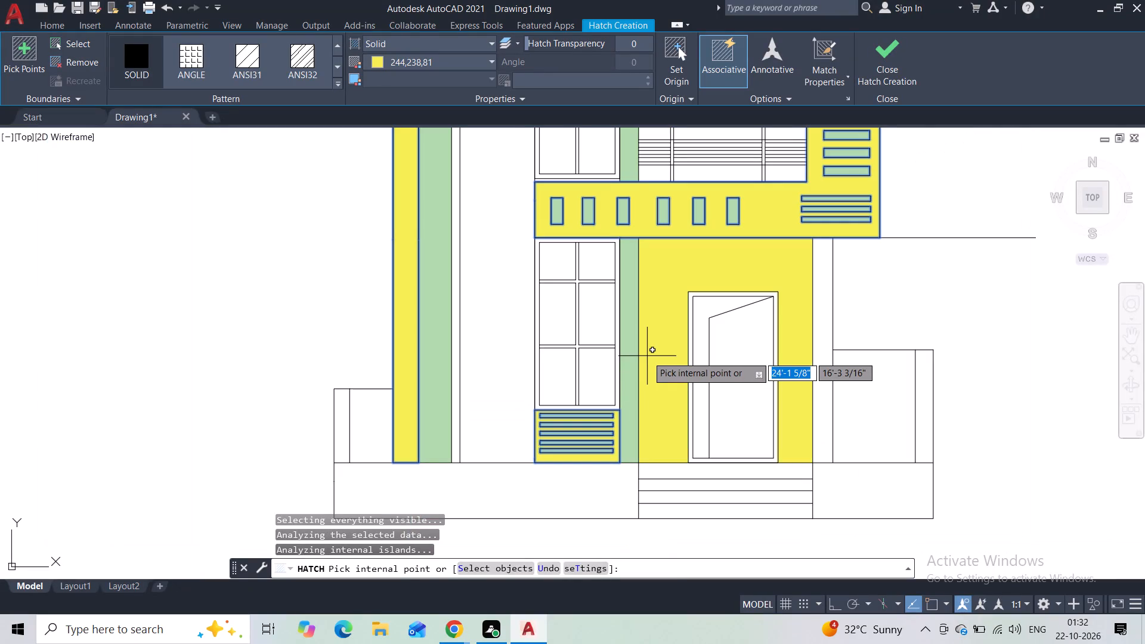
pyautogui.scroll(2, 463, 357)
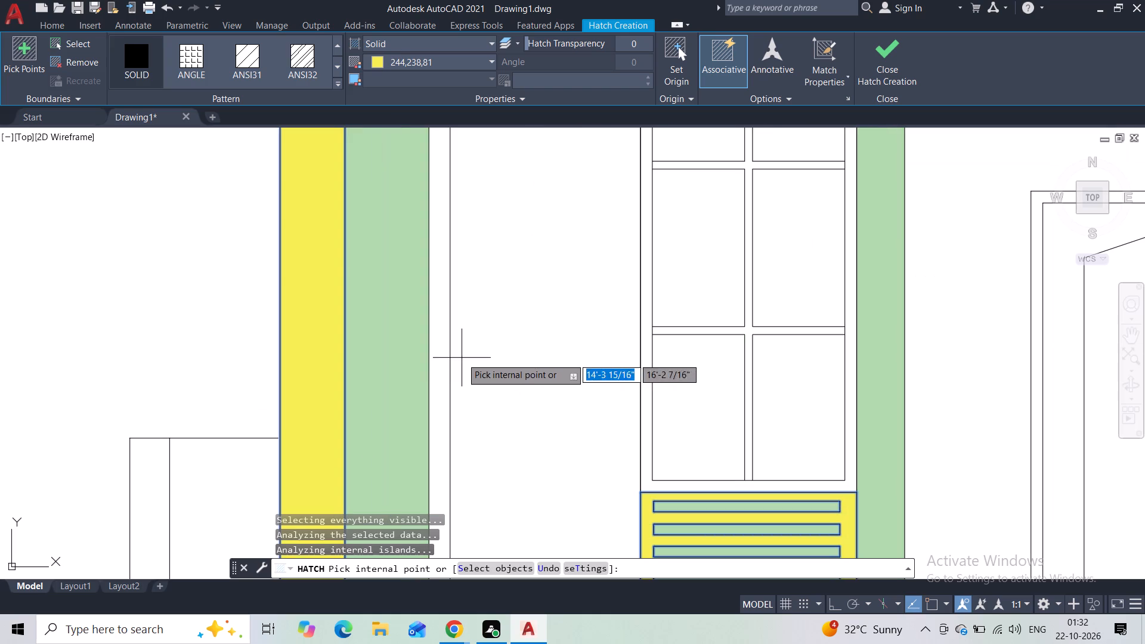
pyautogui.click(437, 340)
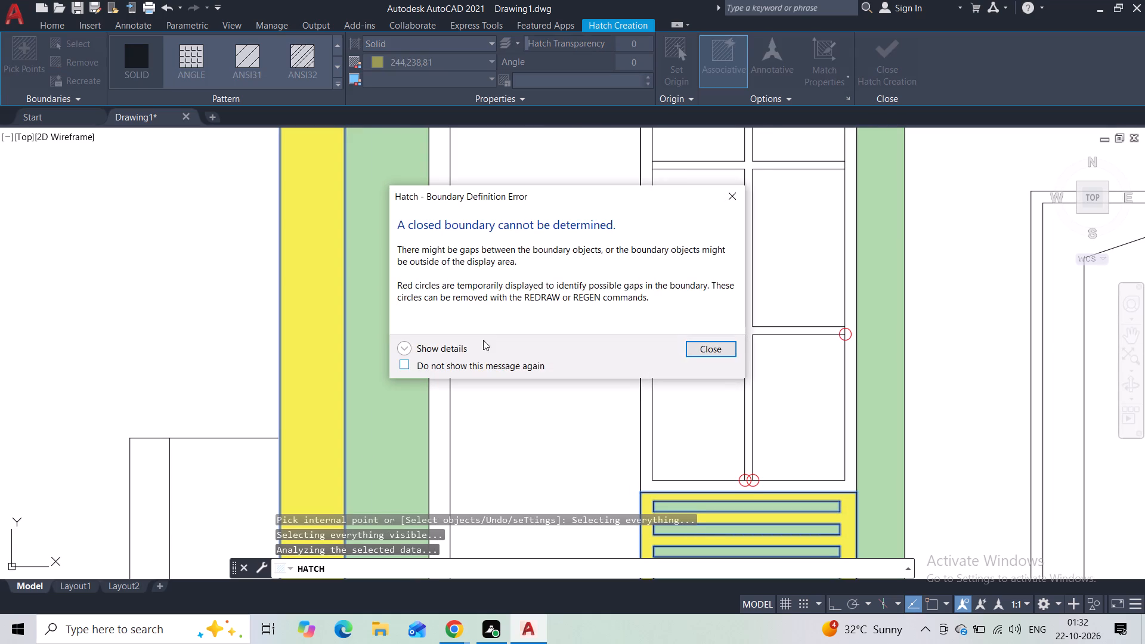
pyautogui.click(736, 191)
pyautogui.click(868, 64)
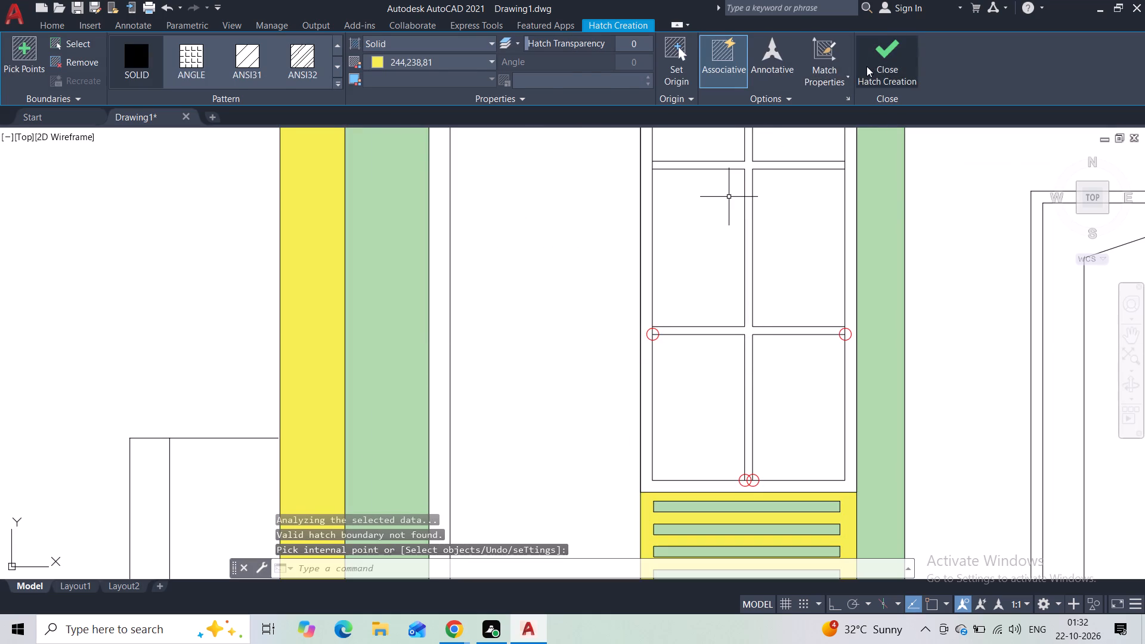
# Examine the flagged gap at the narrow strip's base and how its two long edge lines are segmented up the wall.
pyautogui.scroll(-2, 539, 257)
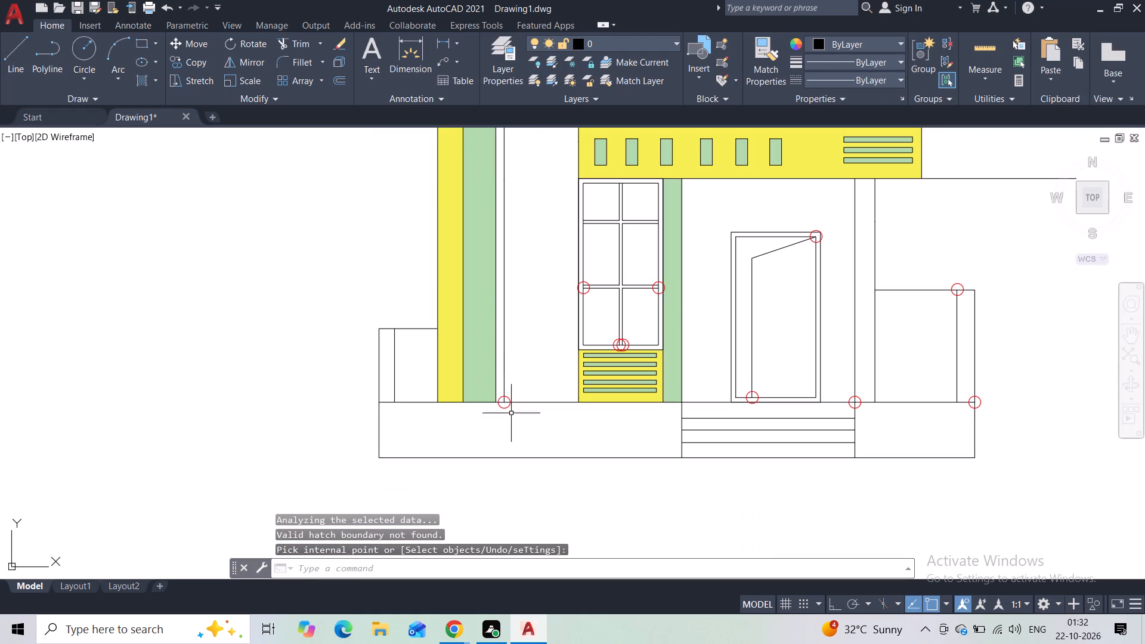
pyautogui.scroll(5, 501, 395)
pyautogui.moveTo(493, 413); pyautogui.dragTo(498, 275, button='middle')
pyautogui.scroll(4, 507, 348)
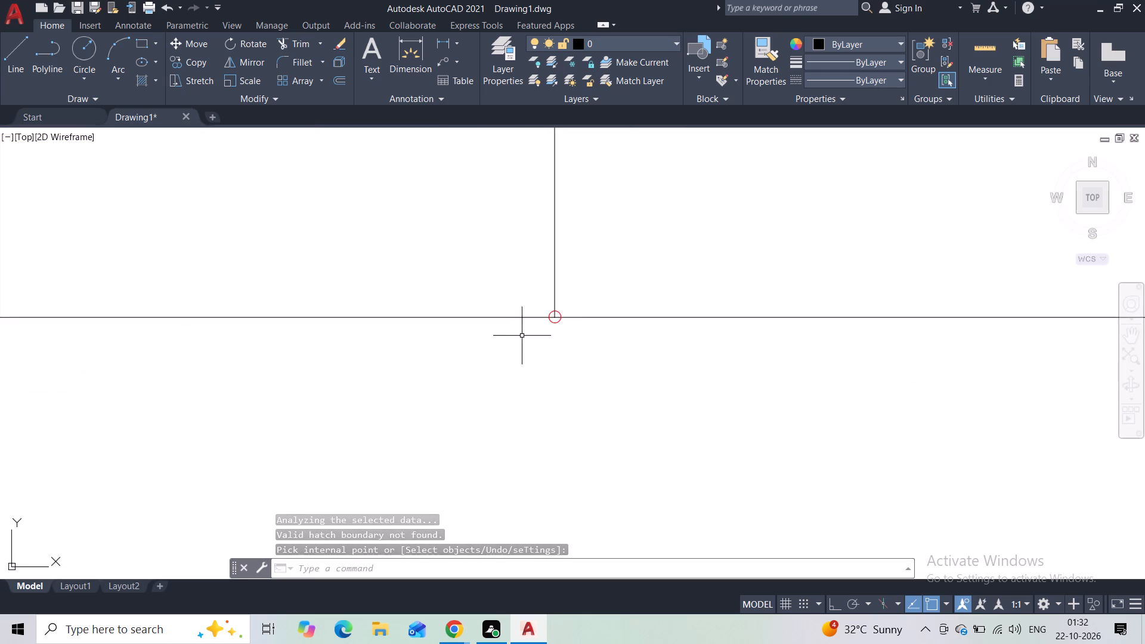
pyautogui.scroll(11, 555, 320)
pyautogui.moveTo(254, 160); pyautogui.dragTo(252, 166)
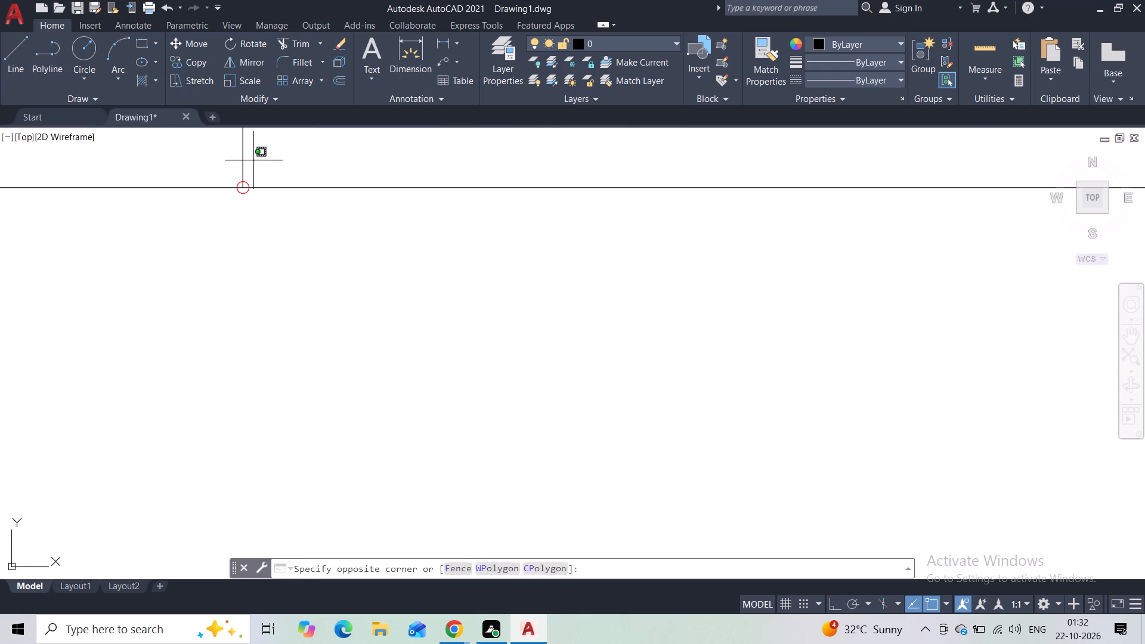
pyautogui.moveTo(252, 166); pyautogui.dragTo(249, 170)
pyautogui.click(225, 234)
pyautogui.scroll(-18, 225, 238)
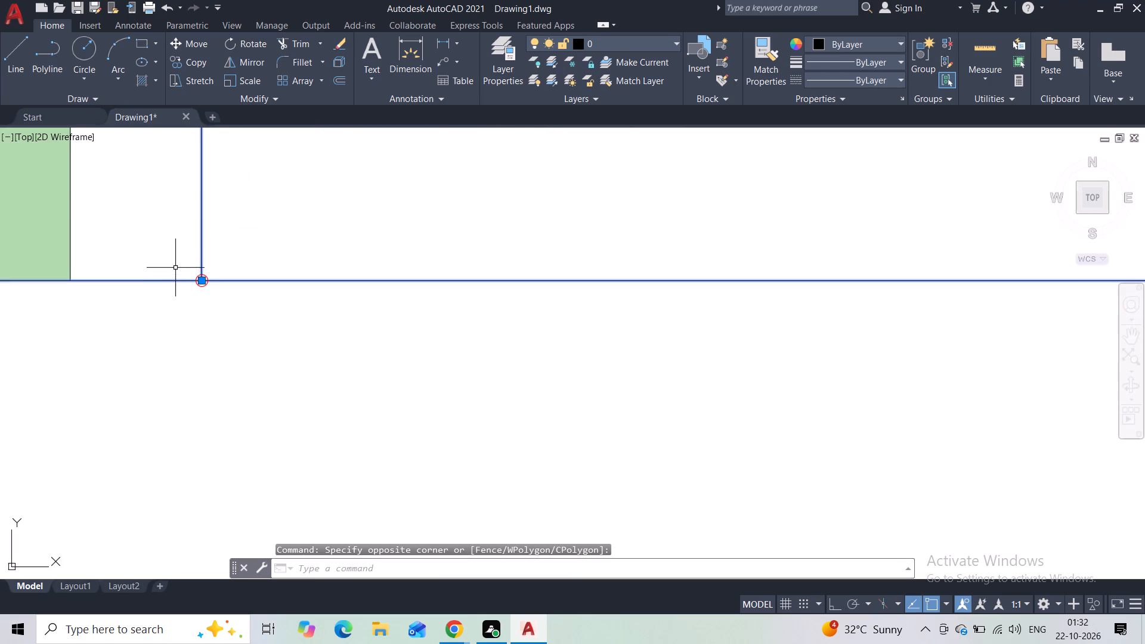
pyautogui.moveTo(175, 272); pyautogui.dragTo(312, 392, button='middle')
pyautogui.click(205, 349)
pyautogui.scroll(-3, 250, 314)
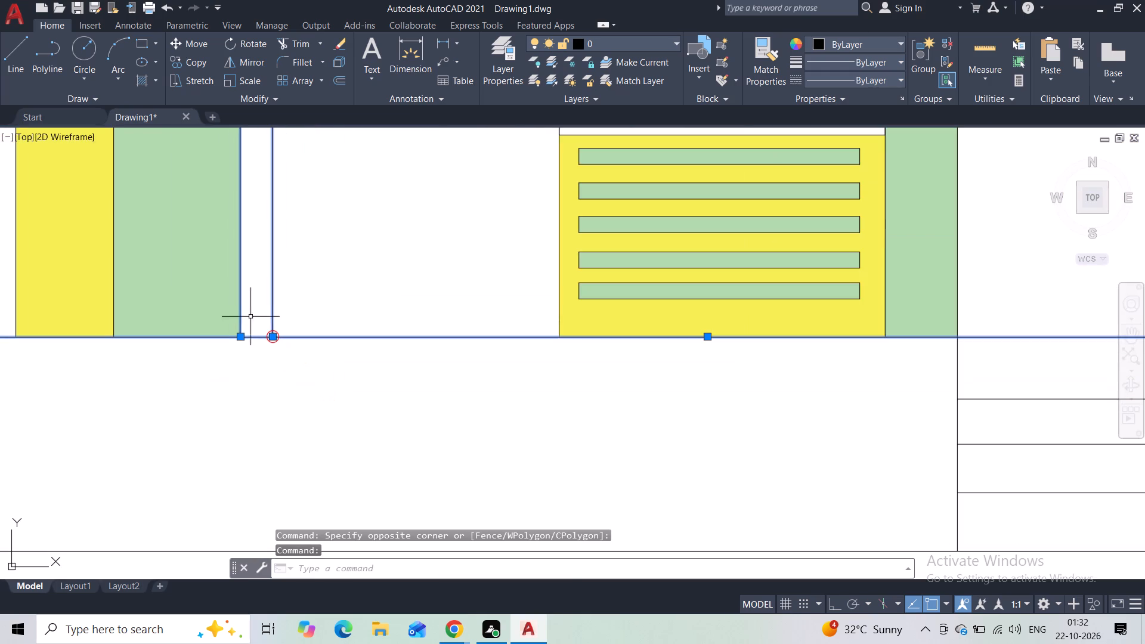
pyautogui.moveTo(255, 275); pyautogui.dragTo(261, 423, button='middle')
pyautogui.moveTo(256, 317); pyautogui.dragTo(258, 477, button='middle')
pyautogui.scroll(-3, 270, 283)
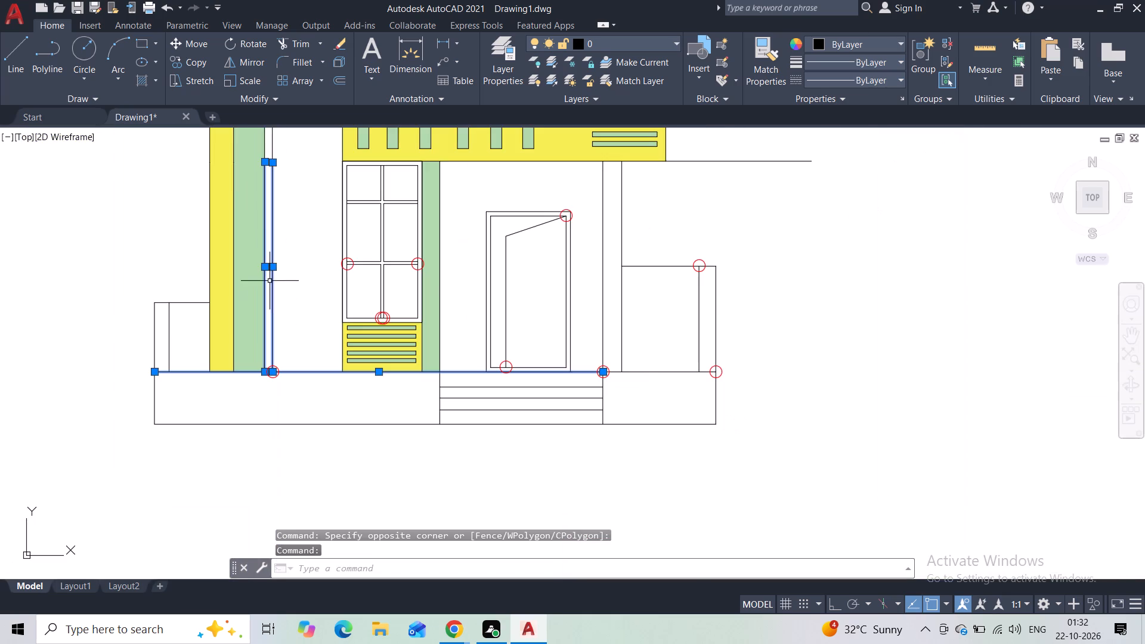
pyautogui.moveTo(264, 192); pyautogui.dragTo(249, 382, button='middle')
pyautogui.scroll(2, 260, 256)
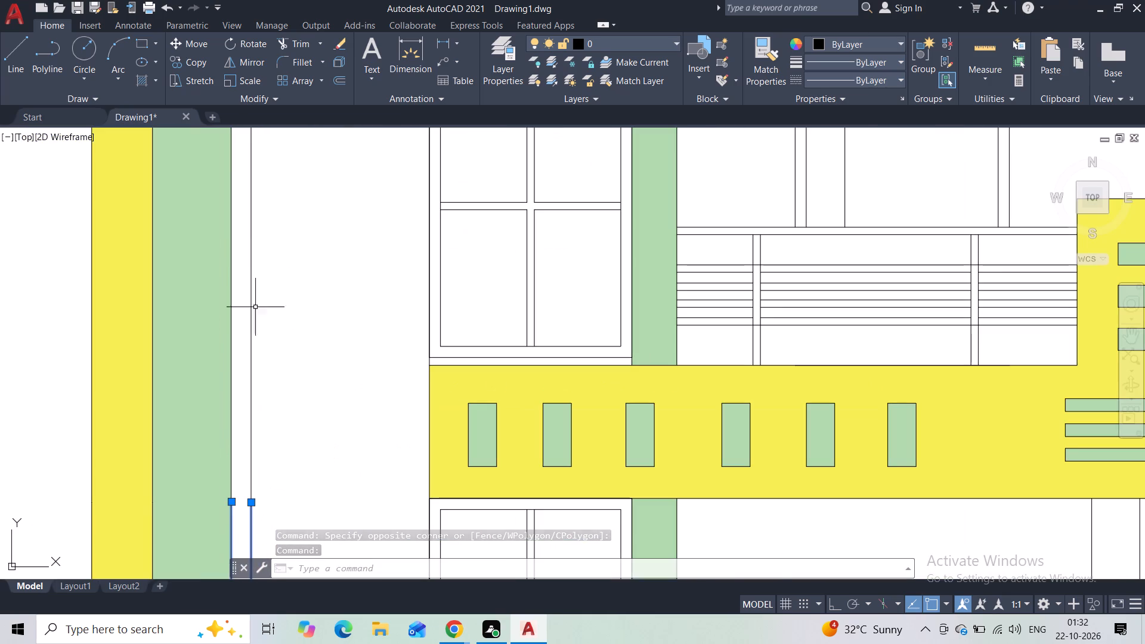
pyautogui.moveTo(250, 446); pyautogui.dragTo(265, 374, button='middle')
pyautogui.scroll(2, 265, 374)
pyautogui.press('Escape')
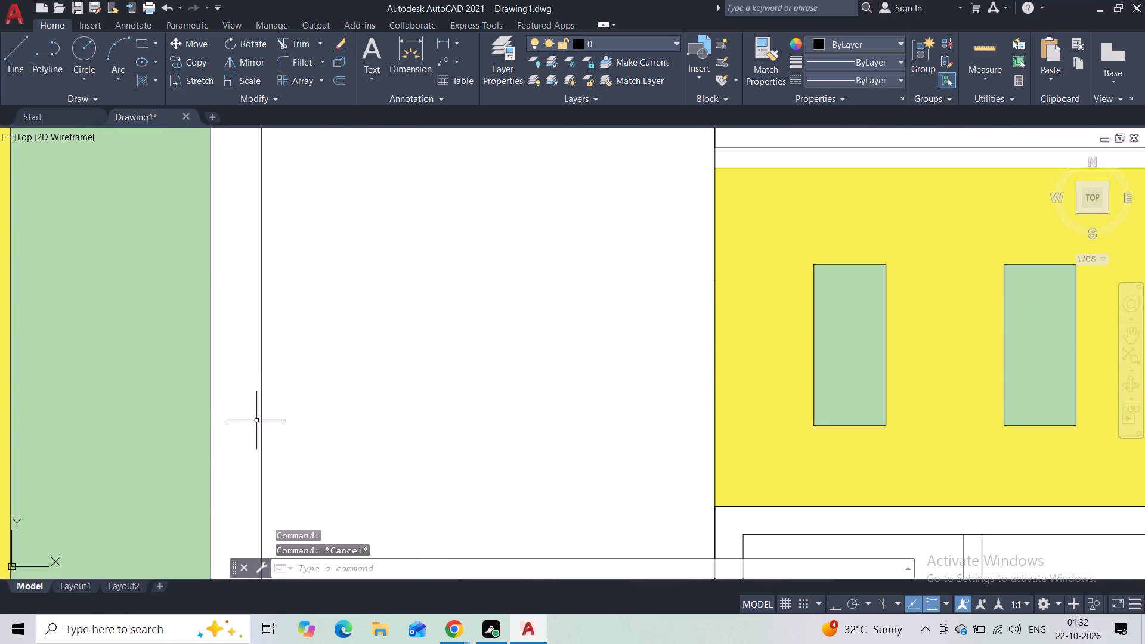
# Join the two collinear segments of the strip's outer edge, along the green wall band at balcony level, into one line.
pyautogui.click(212, 432)
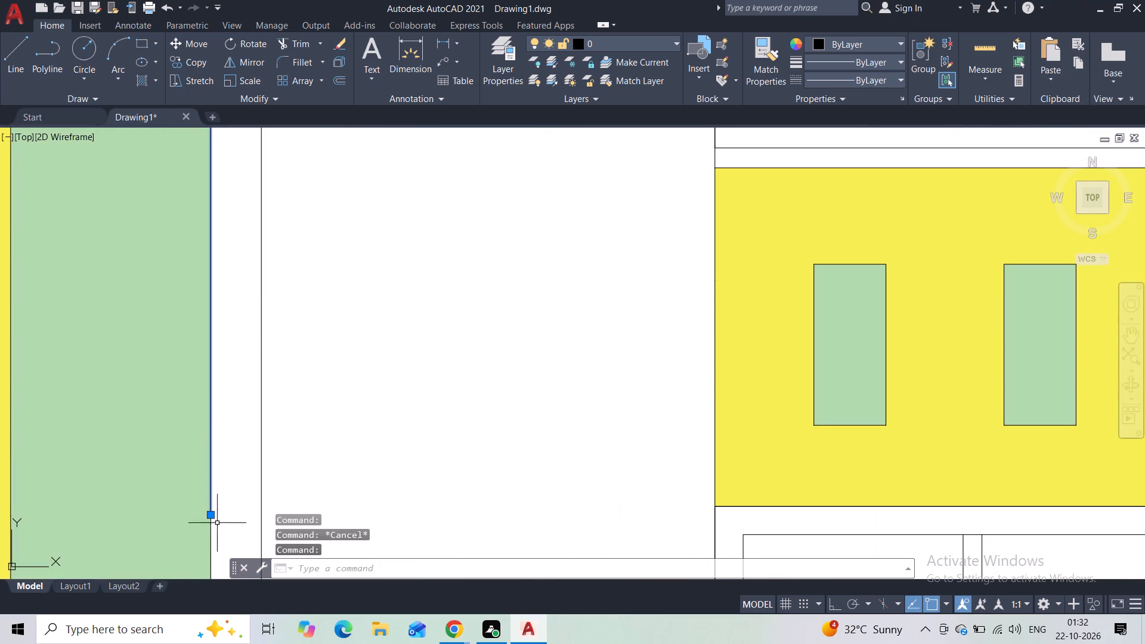
pyautogui.click(212, 535)
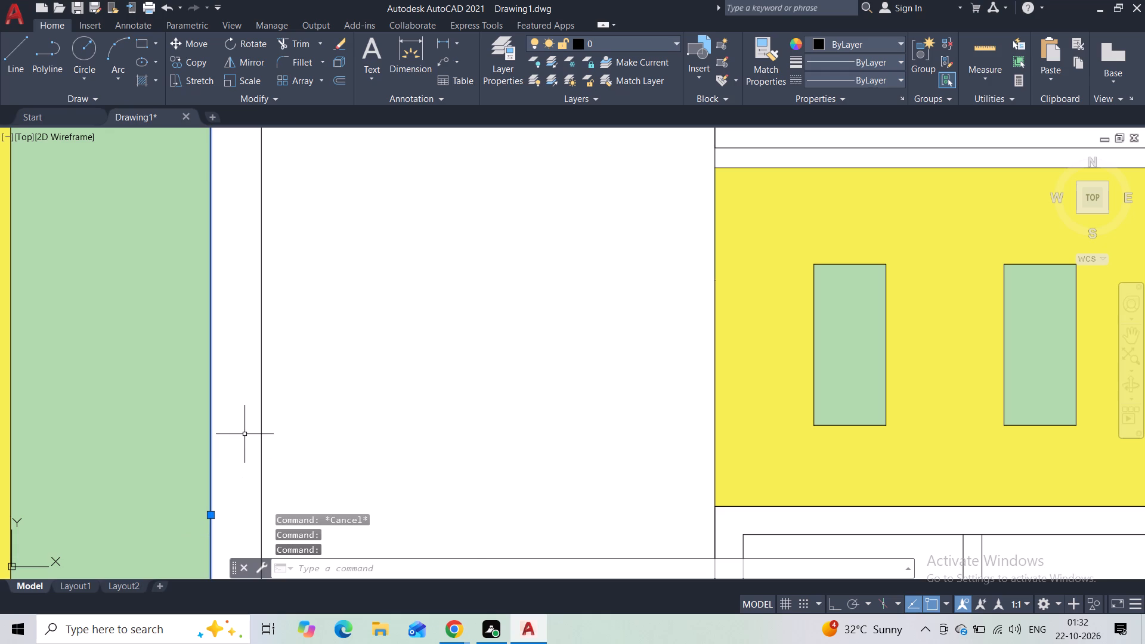
pyautogui.press('j')
pyautogui.press('Return')
# Join the upper and lower segments of the strip's inner vertical edge at balcony level into one line.
pyautogui.click(267, 404)
pyautogui.click(250, 477)
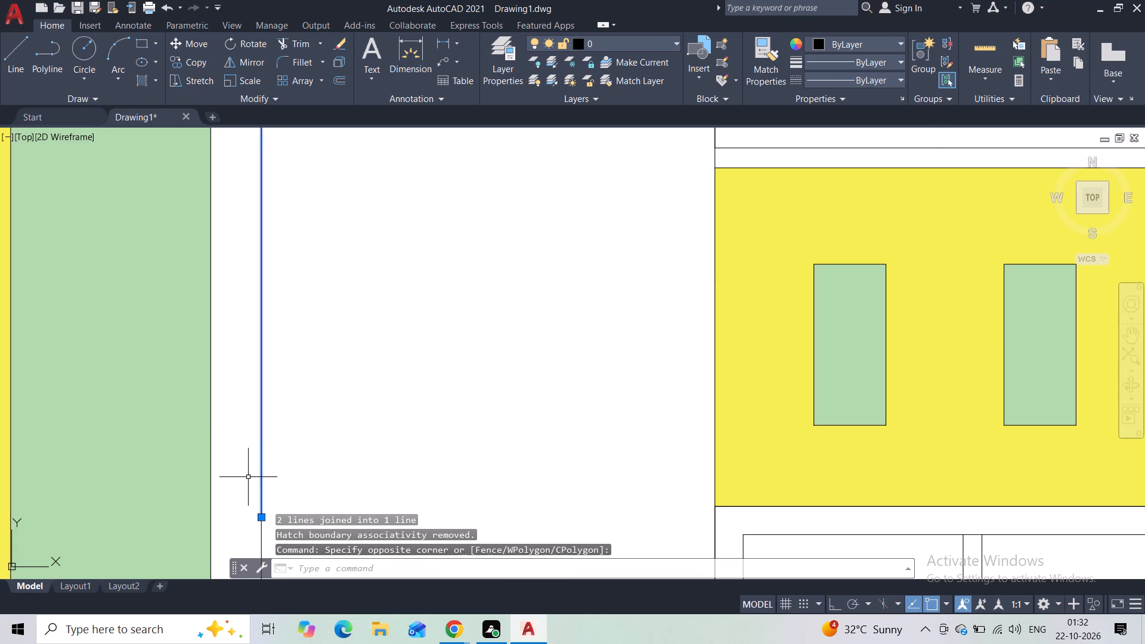
pyautogui.scroll(-1, 249, 460)
pyautogui.moveTo(267, 481); pyautogui.dragTo(304, 324, button='middle')
pyautogui.click(301, 378)
pyautogui.click(286, 398)
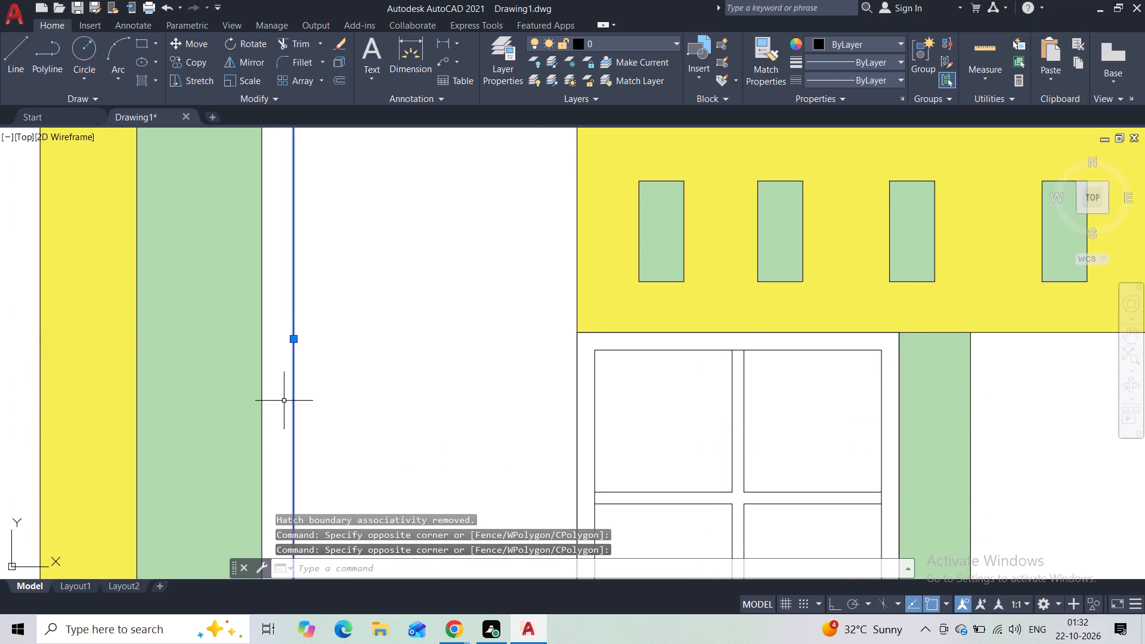
pyautogui.press('j')
pyautogui.press('Return')
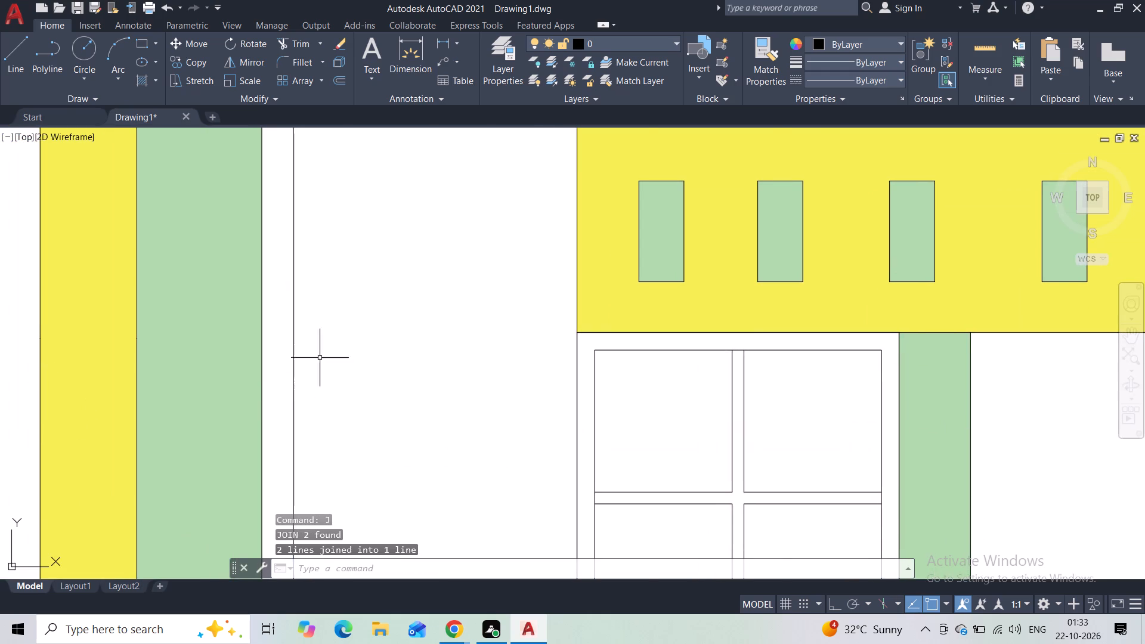
# Join the short top segment of the strip's inner vertical edge to the long line below it.
pyautogui.scroll(-2, 321, 312)
pyautogui.moveTo(321, 275); pyautogui.dragTo(325, 540, button='middle')
pyautogui.scroll(3, 310, 250)
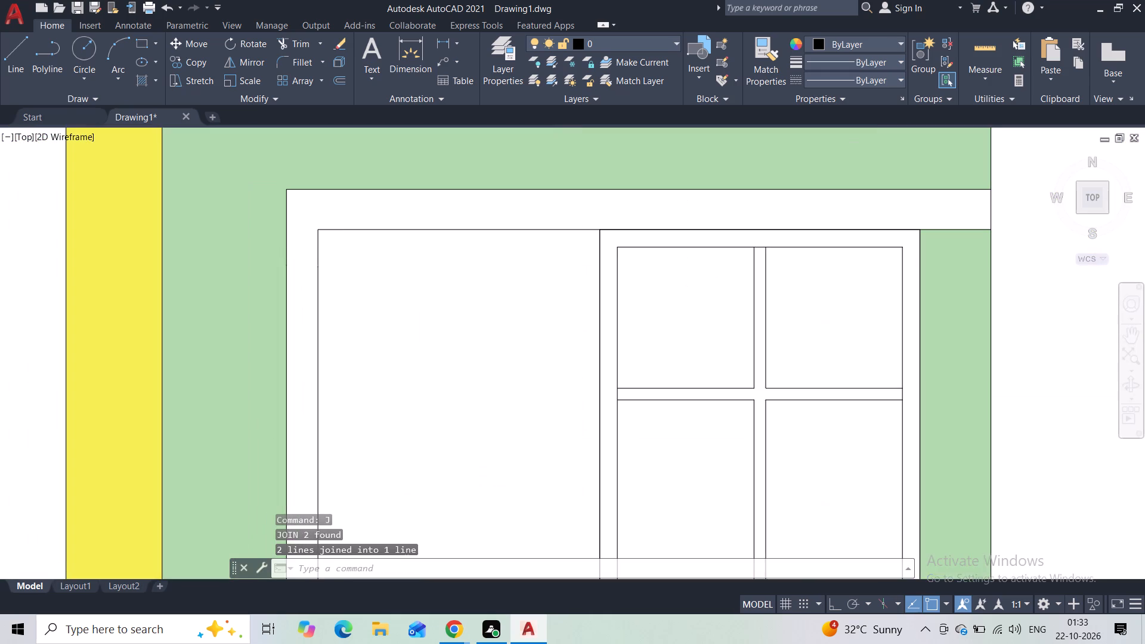
pyautogui.scroll(3, 310, 250)
pyautogui.click(407, 294)
pyautogui.click(326, 354)
pyautogui.click(387, 386)
pyautogui.click(353, 419)
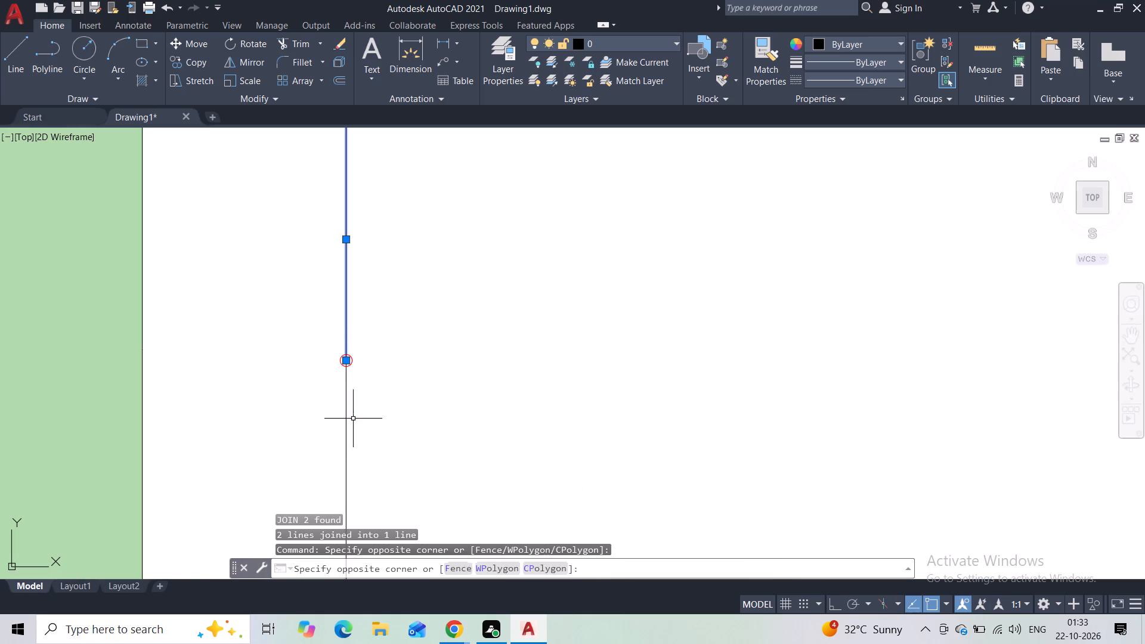
pyautogui.moveTo(397, 389); pyautogui.dragTo(373, 397)
pyautogui.click(328, 417)
pyautogui.press('j')
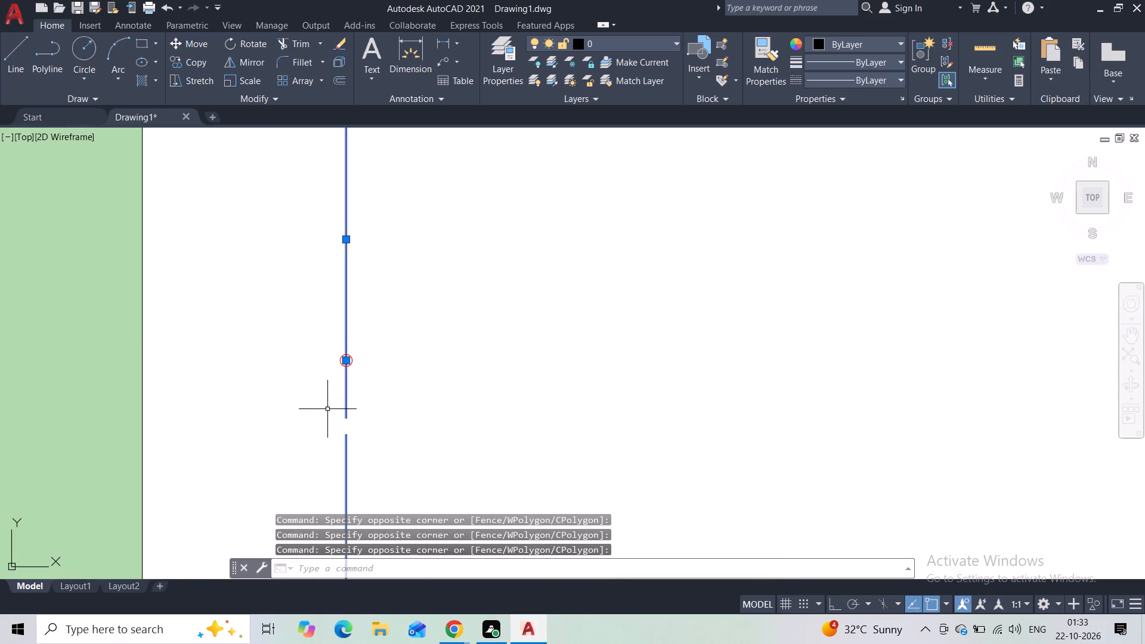
pyautogui.press('Return')
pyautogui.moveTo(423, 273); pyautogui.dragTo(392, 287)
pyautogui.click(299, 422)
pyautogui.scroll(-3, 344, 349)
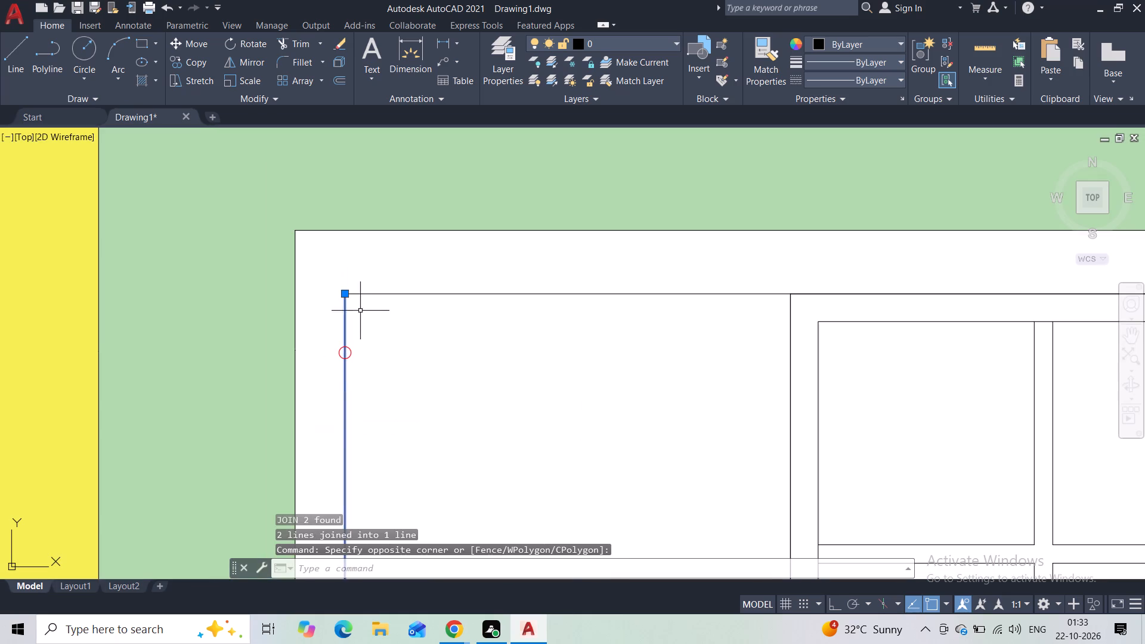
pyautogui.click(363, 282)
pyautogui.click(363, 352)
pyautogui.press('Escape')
# Join the strip's outer top edge and the two vertical segments along the green wall band into one polyline.
pyautogui.click(357, 229)
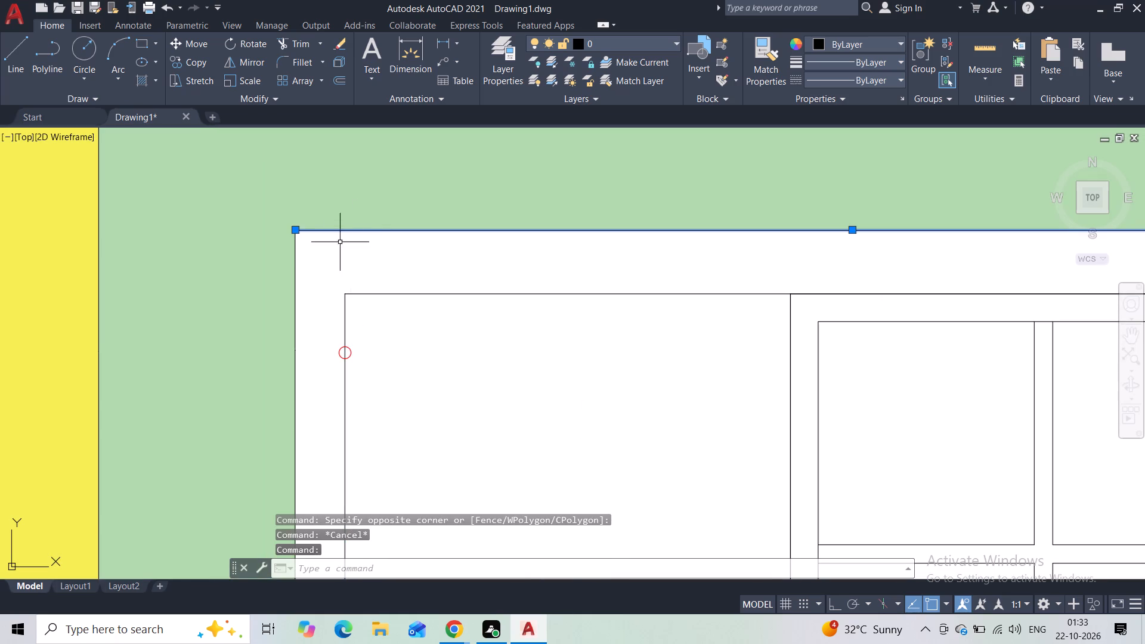
pyautogui.click(296, 263)
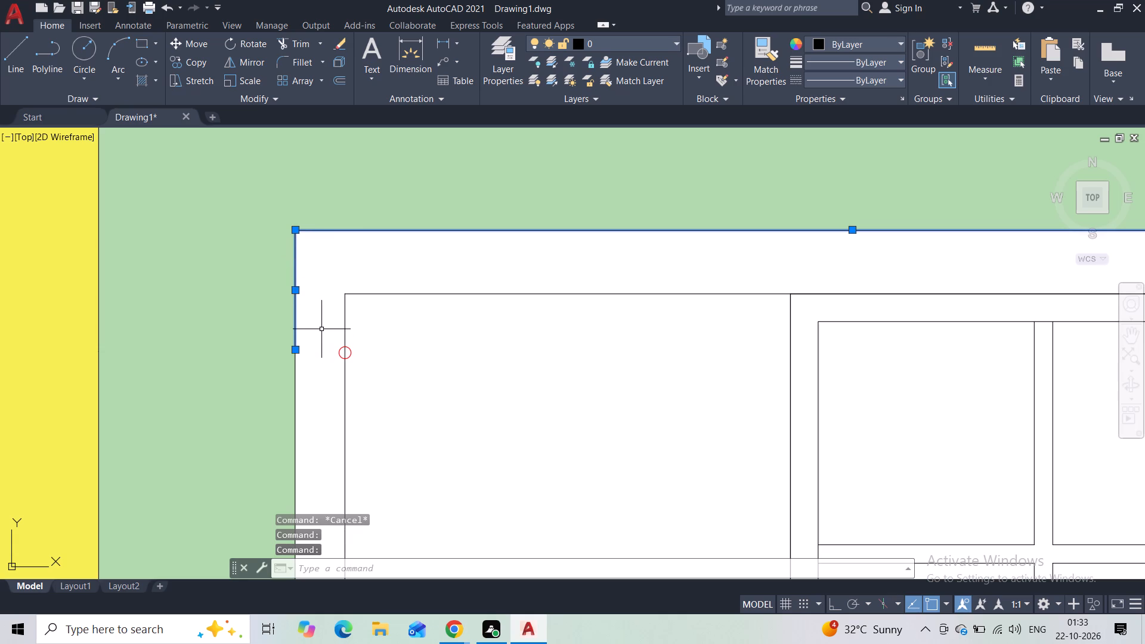
pyautogui.scroll(-2, 321, 327)
pyautogui.click(311, 357)
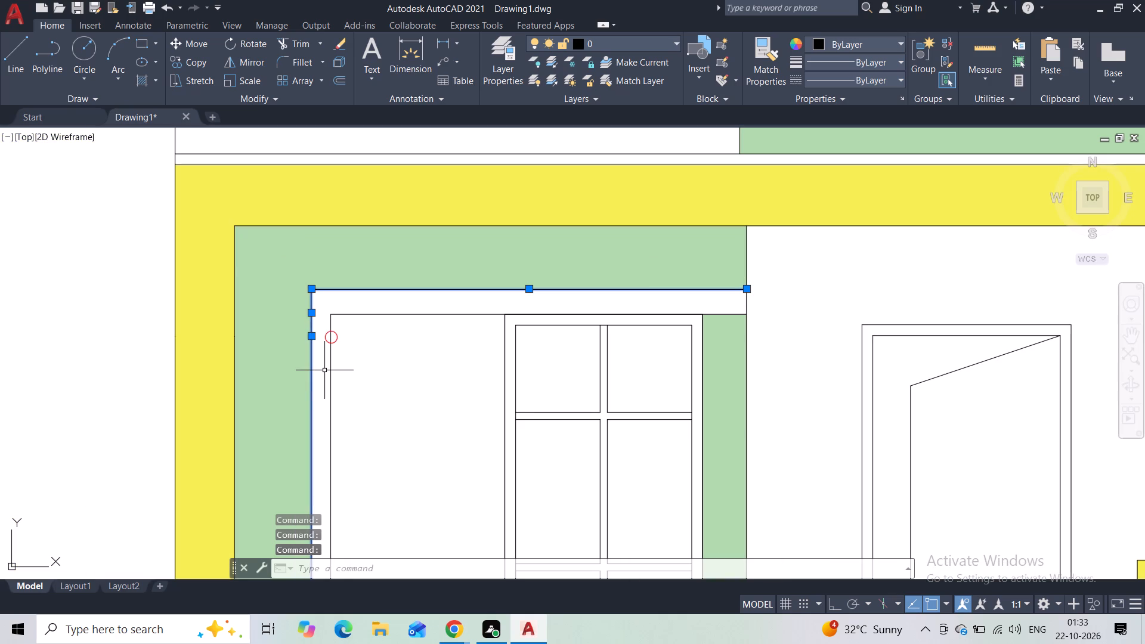
pyautogui.press('j')
pyautogui.press('Return')
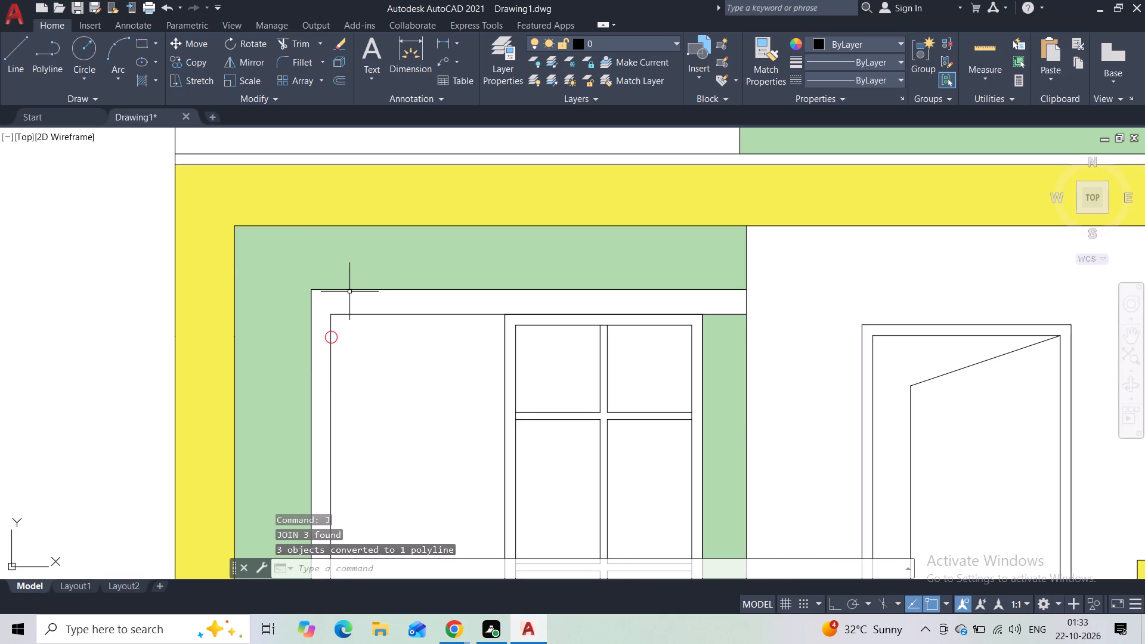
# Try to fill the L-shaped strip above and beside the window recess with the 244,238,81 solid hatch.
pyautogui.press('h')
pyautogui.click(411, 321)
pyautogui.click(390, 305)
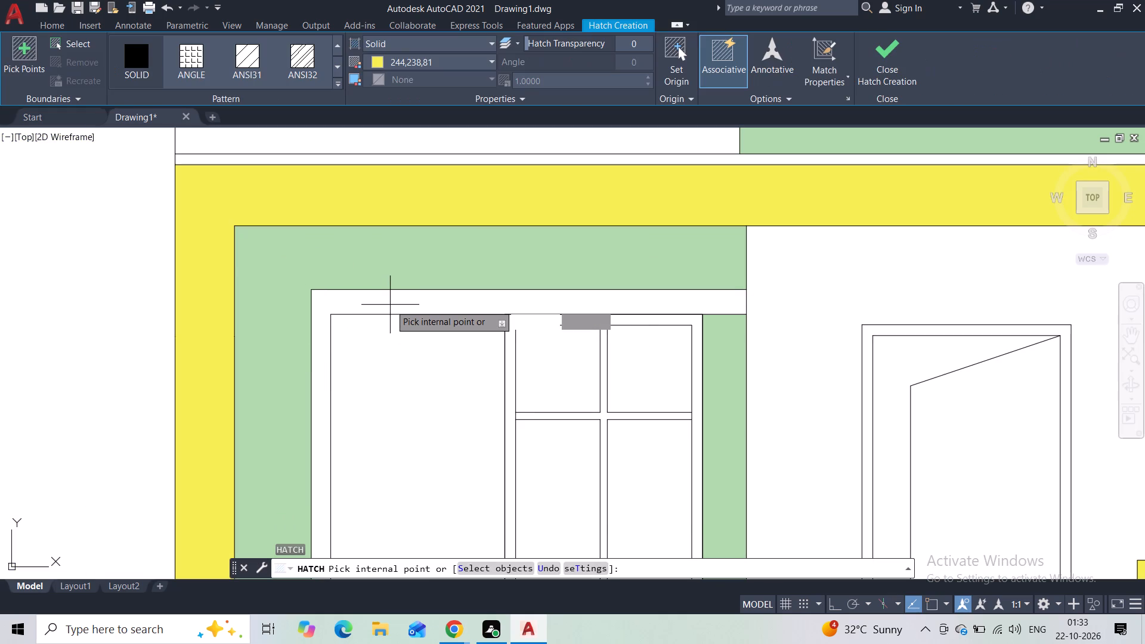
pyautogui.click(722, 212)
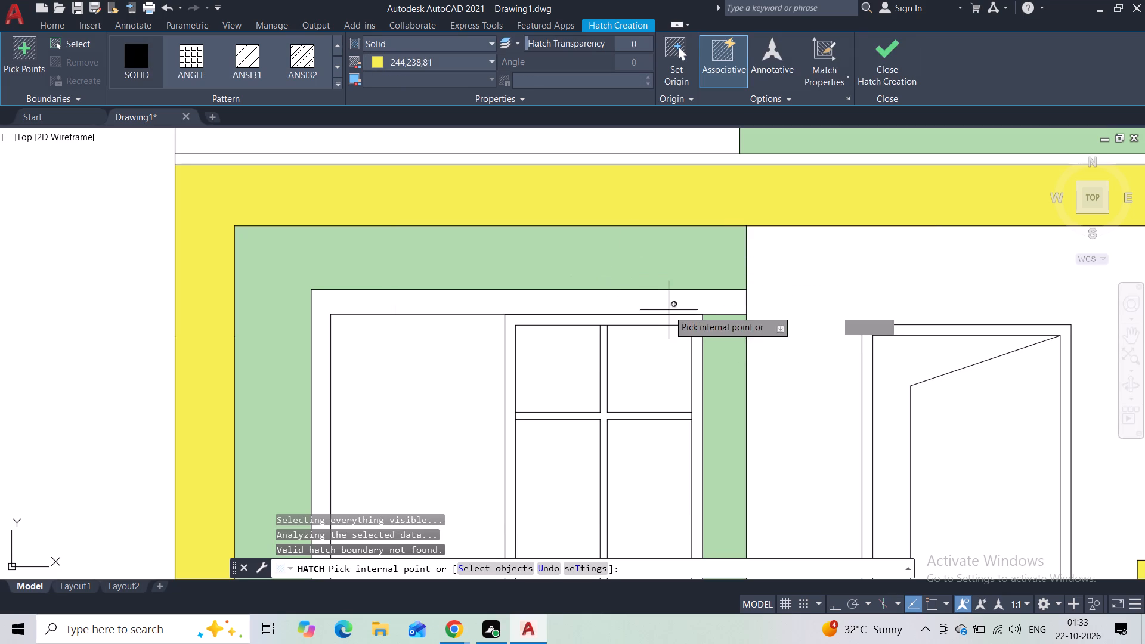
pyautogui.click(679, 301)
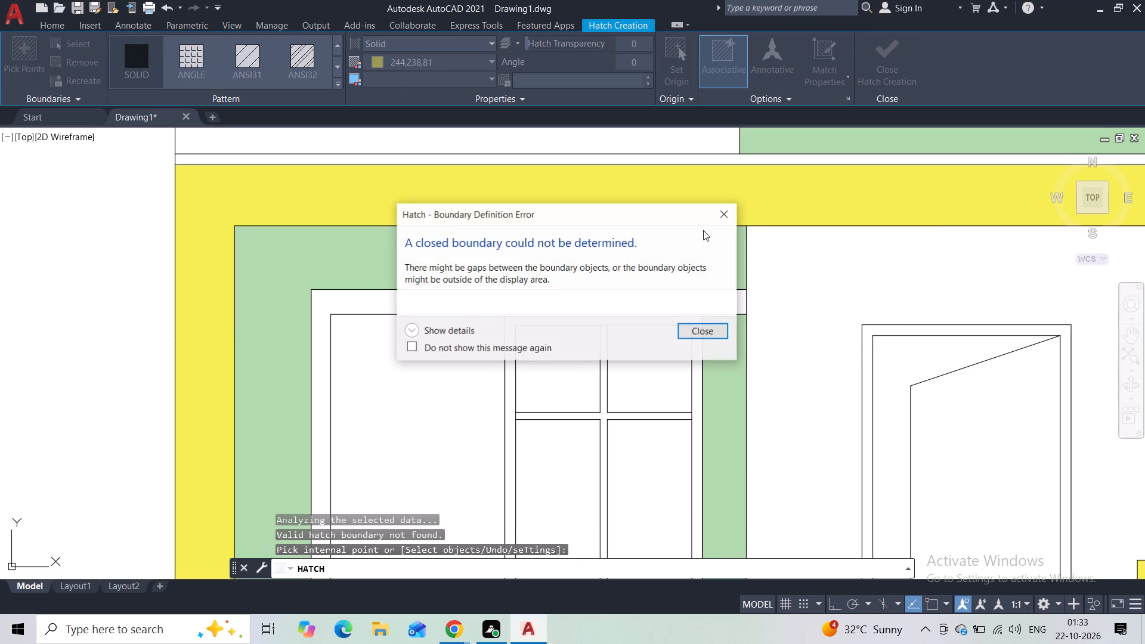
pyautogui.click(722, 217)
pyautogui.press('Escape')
# Check the short end edge and the horizontal edges that should close the strip above the upper window.
pyautogui.scroll(2, 753, 308)
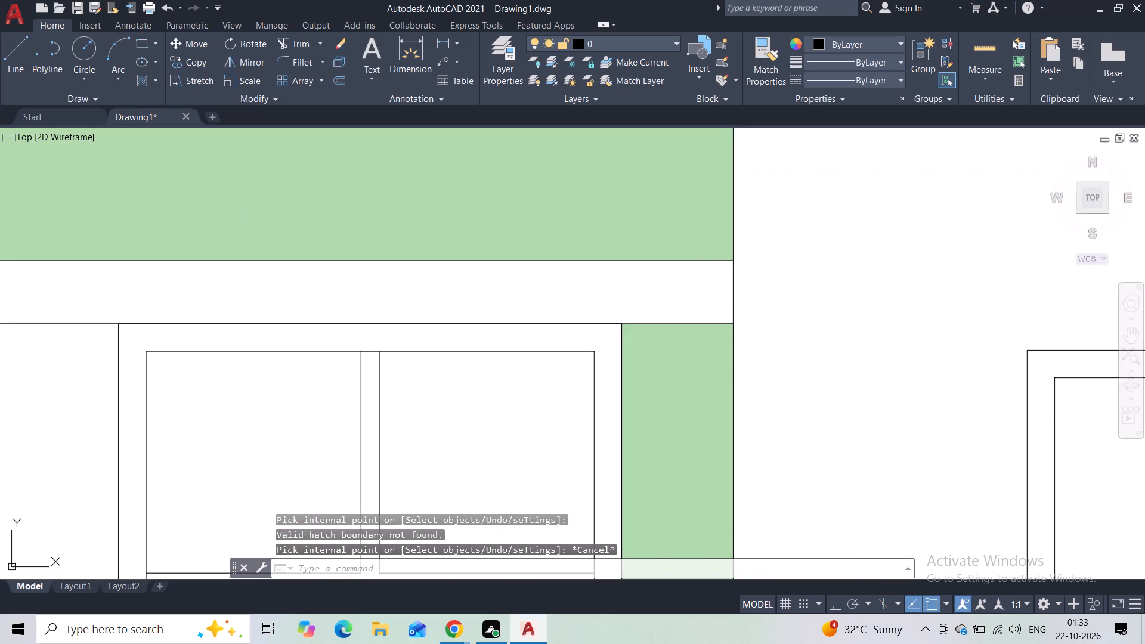
pyautogui.scroll(2, 722, 293)
pyautogui.click(745, 252)
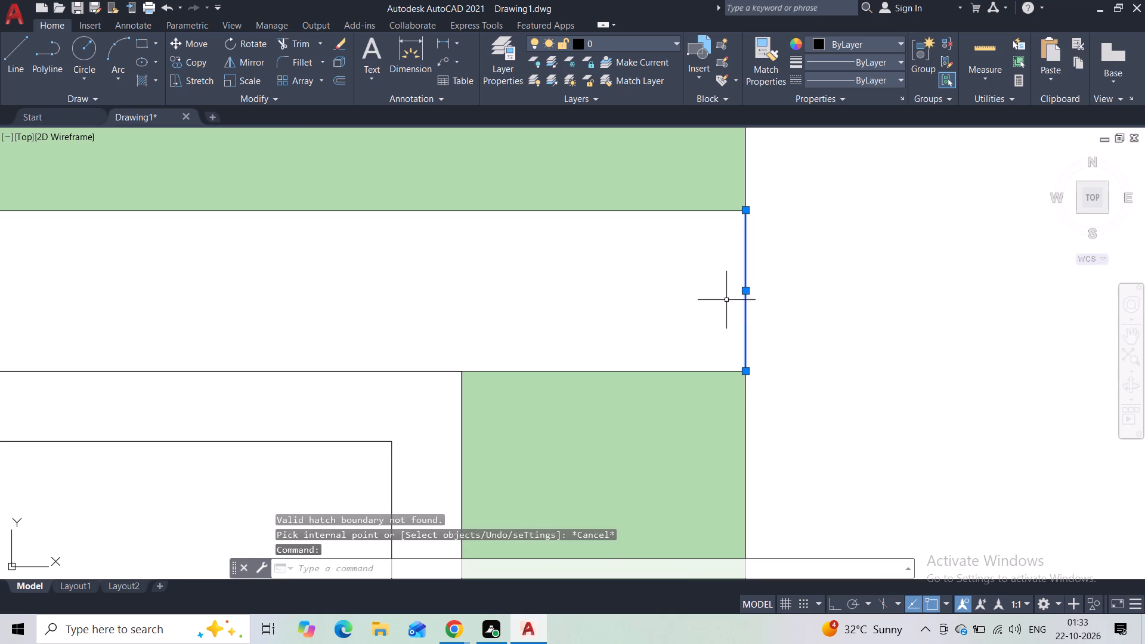
pyautogui.click(725, 370)
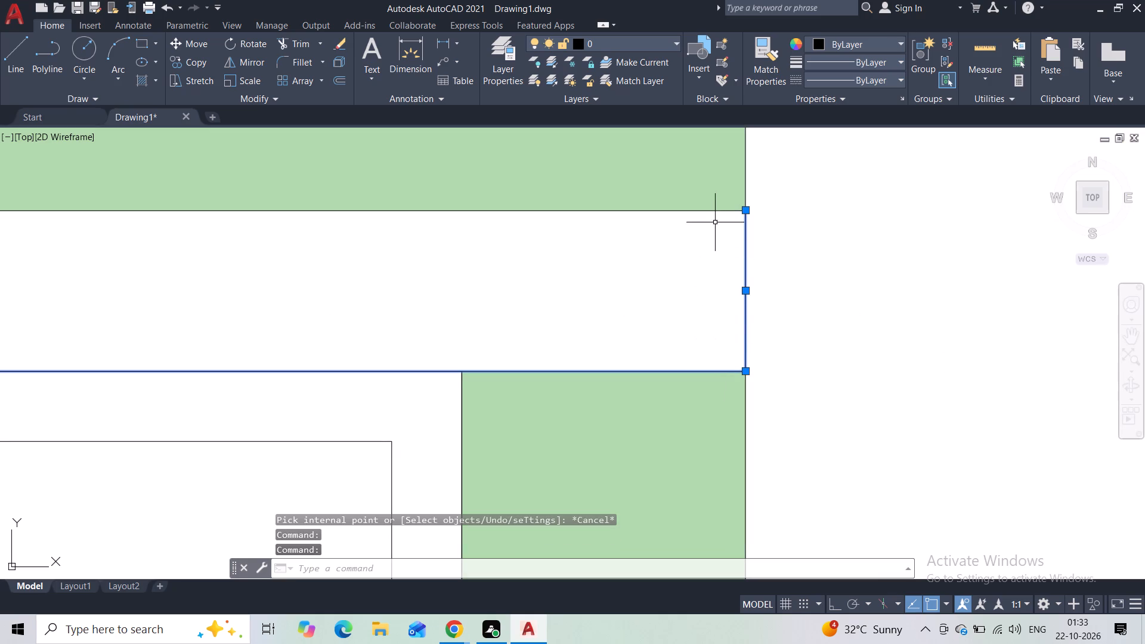
pyautogui.click(713, 210)
pyautogui.press('Escape')
# Offset the strip's outer edge along the green wall band 1" inward, toward the blank panel beside the windows.
pyautogui.scroll(-4, 689, 292)
pyautogui.moveTo(402, 359); pyautogui.dragTo(448, 263, button='middle')
pyautogui.scroll(-2, 419, 321)
pyautogui.moveTo(425, 397); pyautogui.dragTo(437, 265, button='middle')
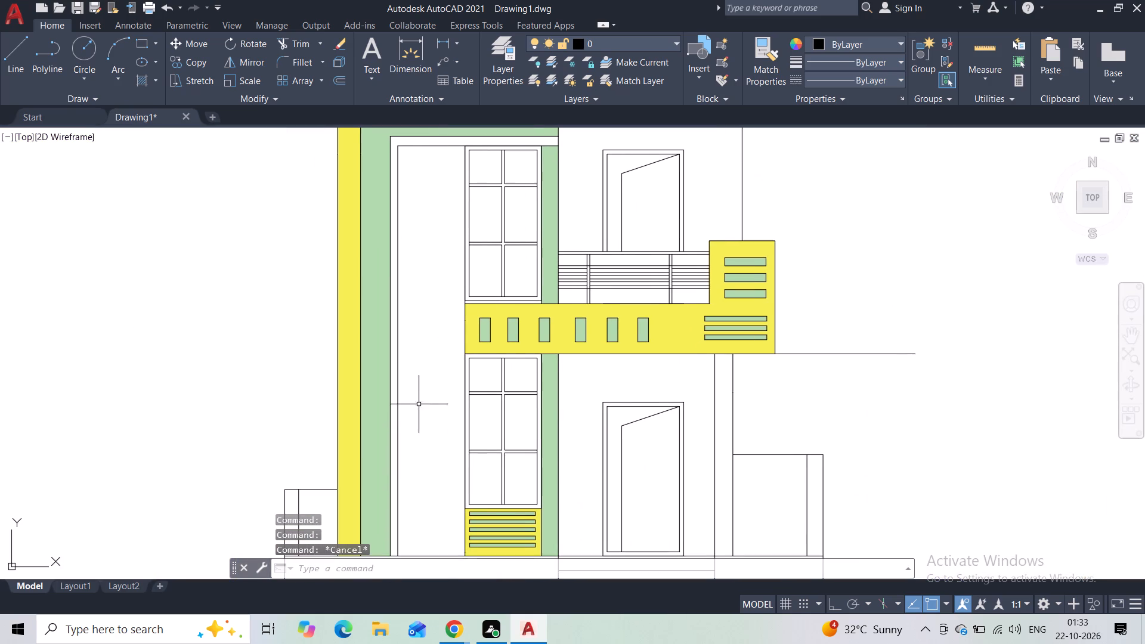
pyautogui.moveTo(419, 404); pyautogui.dragTo(417, 340, button='middle')
pyautogui.scroll(3, 399, 326)
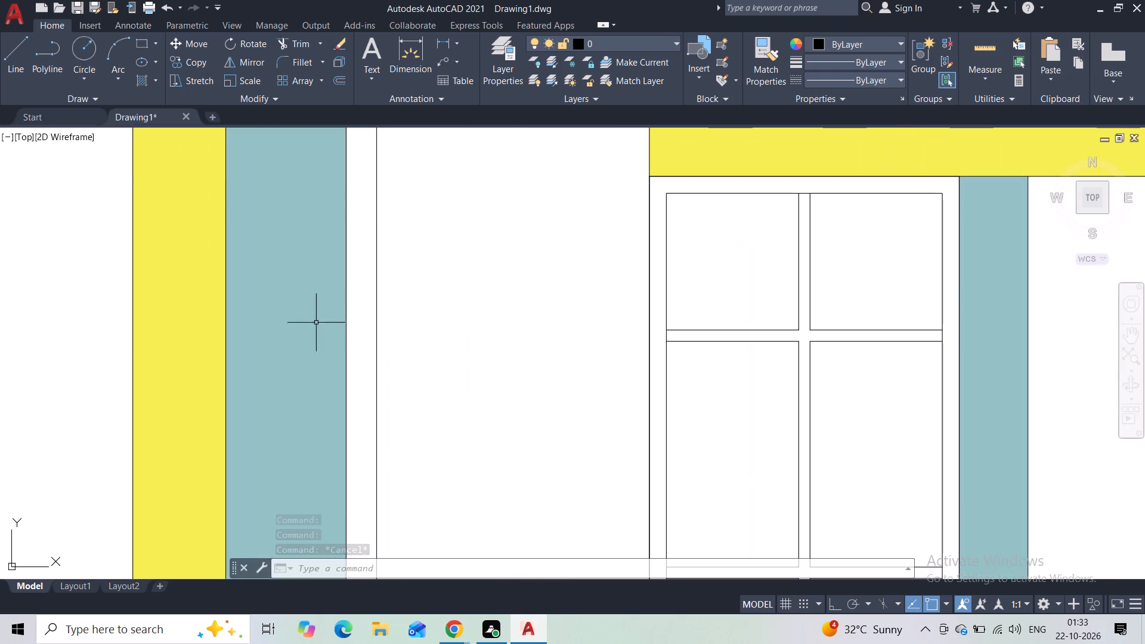
pyautogui.click(346, 325)
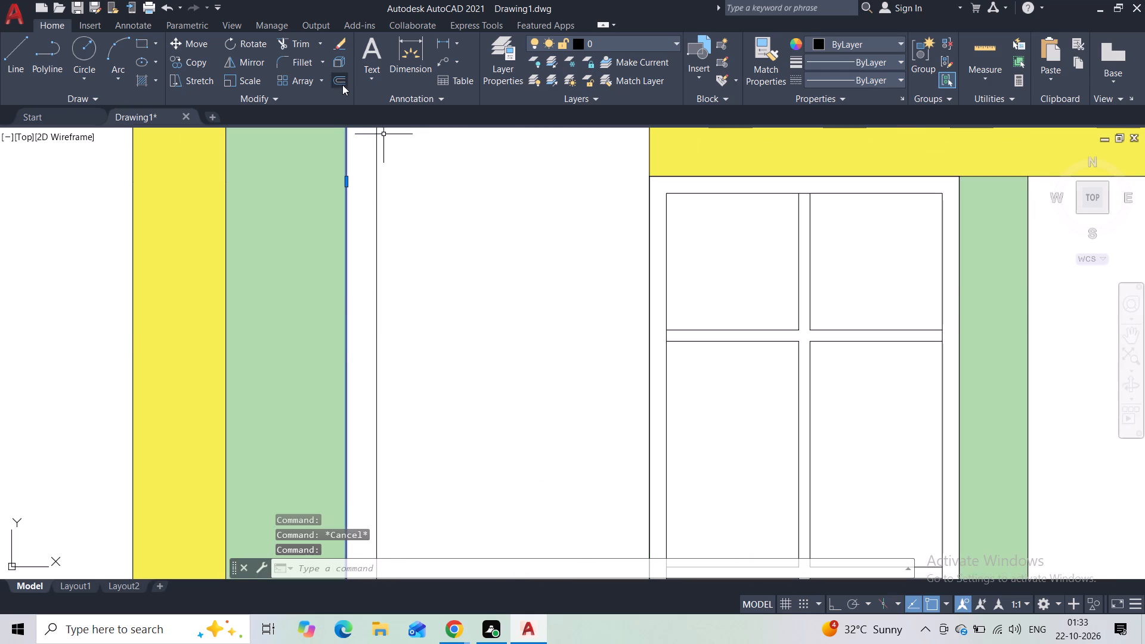
pyautogui.click(342, 85)
pyautogui.write('1"')
pyautogui.press('Return')
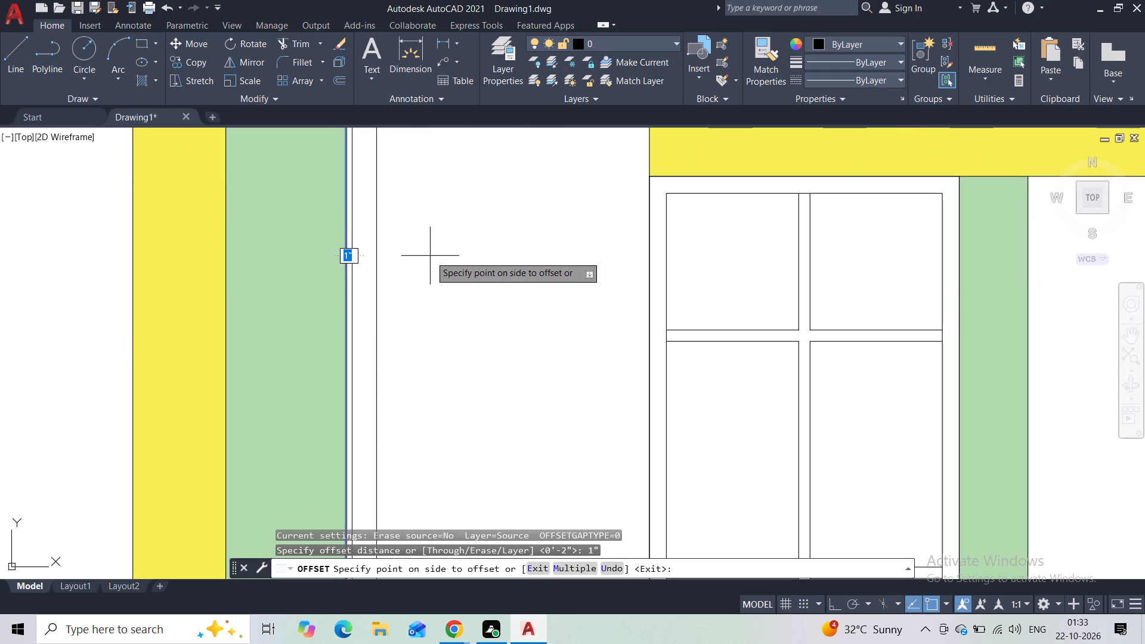
pyautogui.click(430, 255)
pyautogui.press('Escape')
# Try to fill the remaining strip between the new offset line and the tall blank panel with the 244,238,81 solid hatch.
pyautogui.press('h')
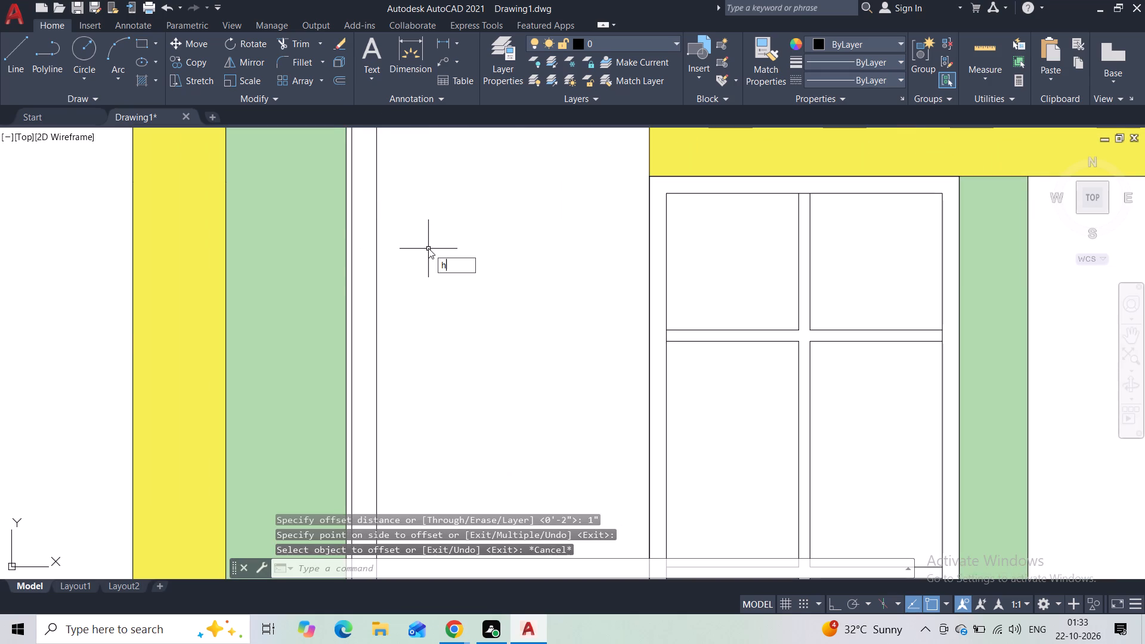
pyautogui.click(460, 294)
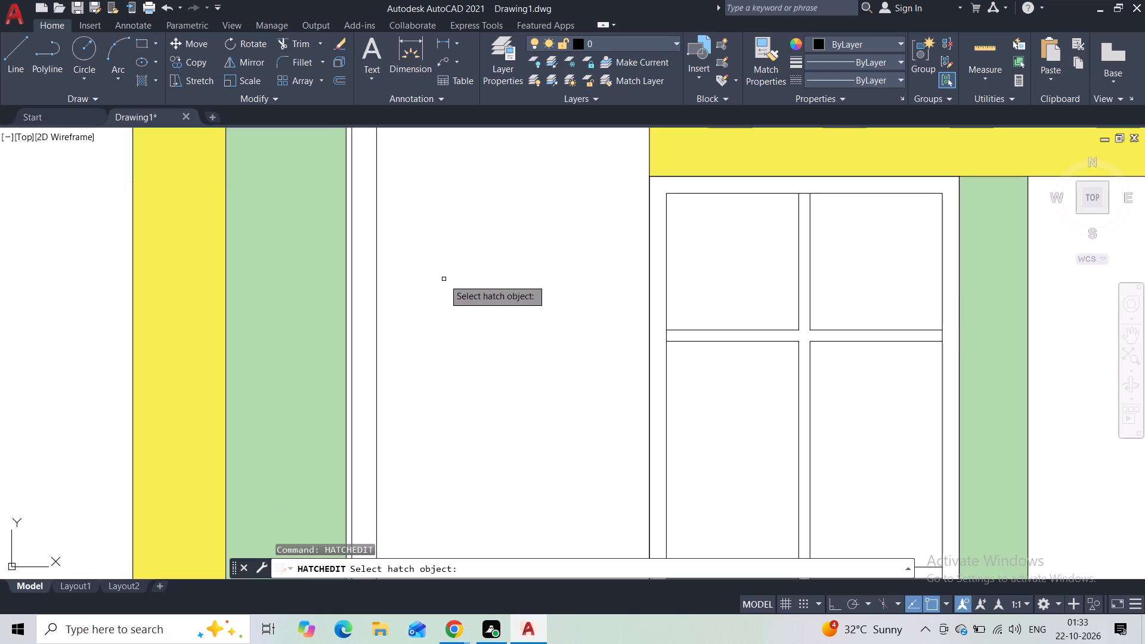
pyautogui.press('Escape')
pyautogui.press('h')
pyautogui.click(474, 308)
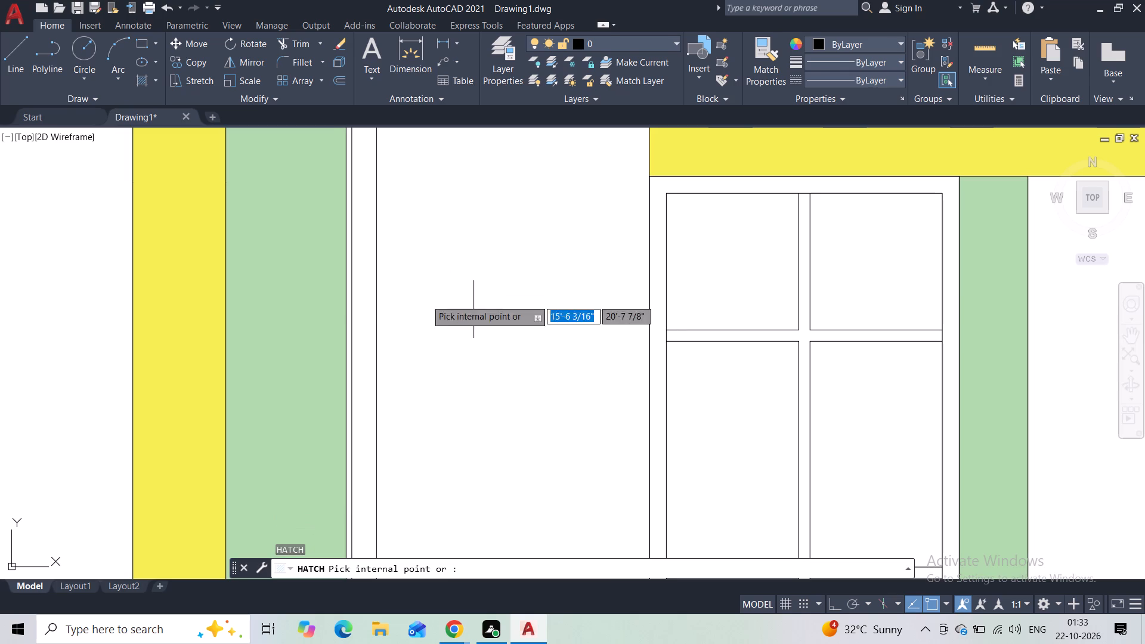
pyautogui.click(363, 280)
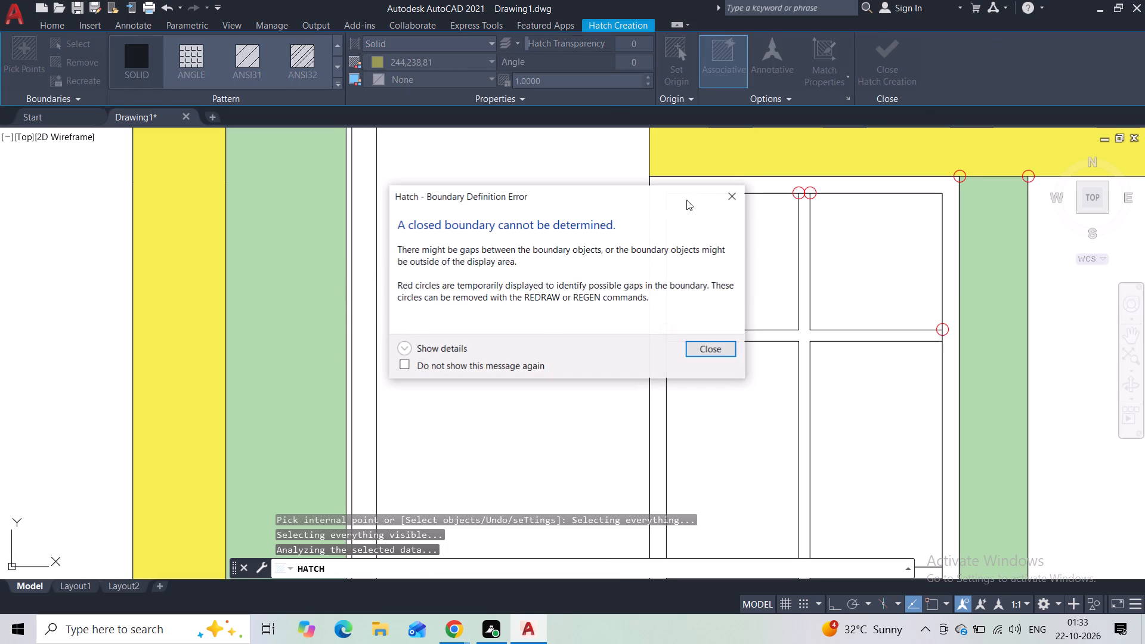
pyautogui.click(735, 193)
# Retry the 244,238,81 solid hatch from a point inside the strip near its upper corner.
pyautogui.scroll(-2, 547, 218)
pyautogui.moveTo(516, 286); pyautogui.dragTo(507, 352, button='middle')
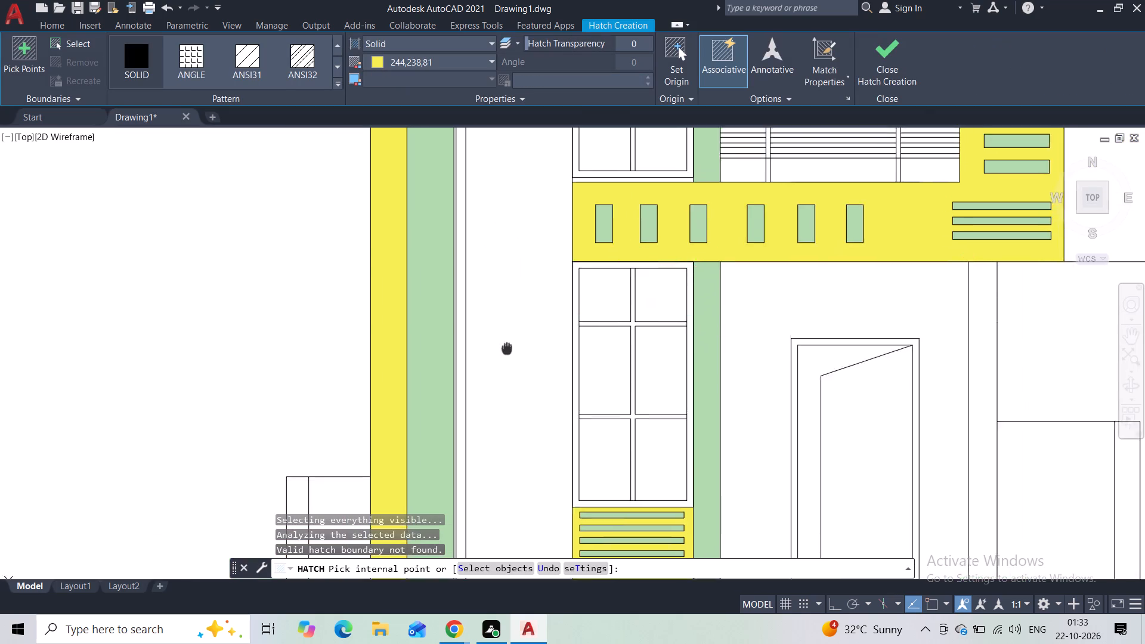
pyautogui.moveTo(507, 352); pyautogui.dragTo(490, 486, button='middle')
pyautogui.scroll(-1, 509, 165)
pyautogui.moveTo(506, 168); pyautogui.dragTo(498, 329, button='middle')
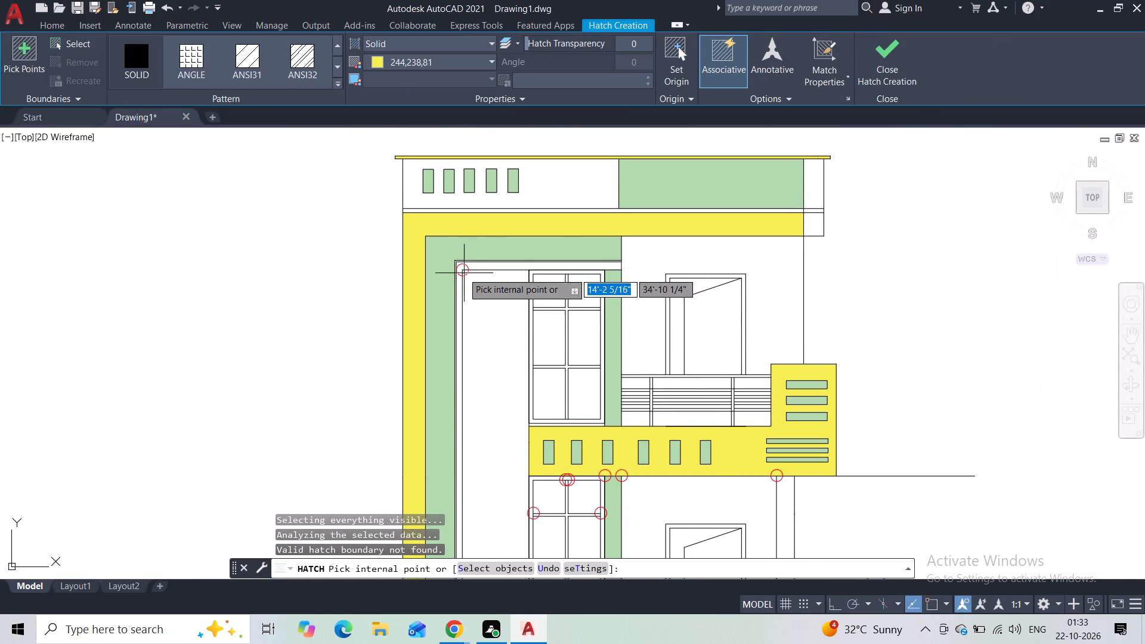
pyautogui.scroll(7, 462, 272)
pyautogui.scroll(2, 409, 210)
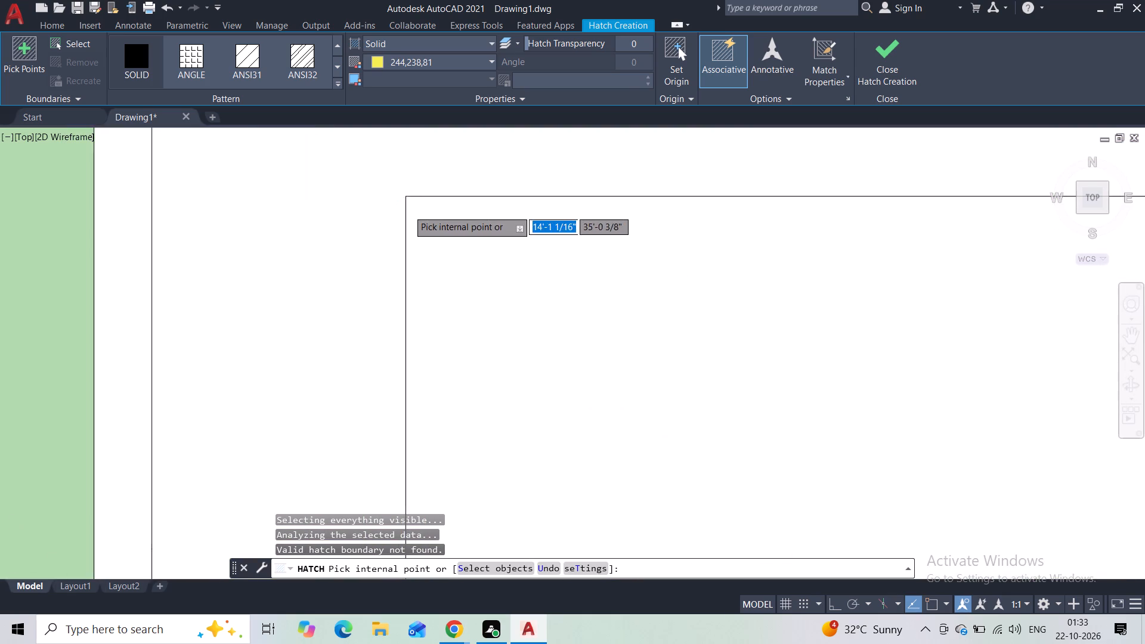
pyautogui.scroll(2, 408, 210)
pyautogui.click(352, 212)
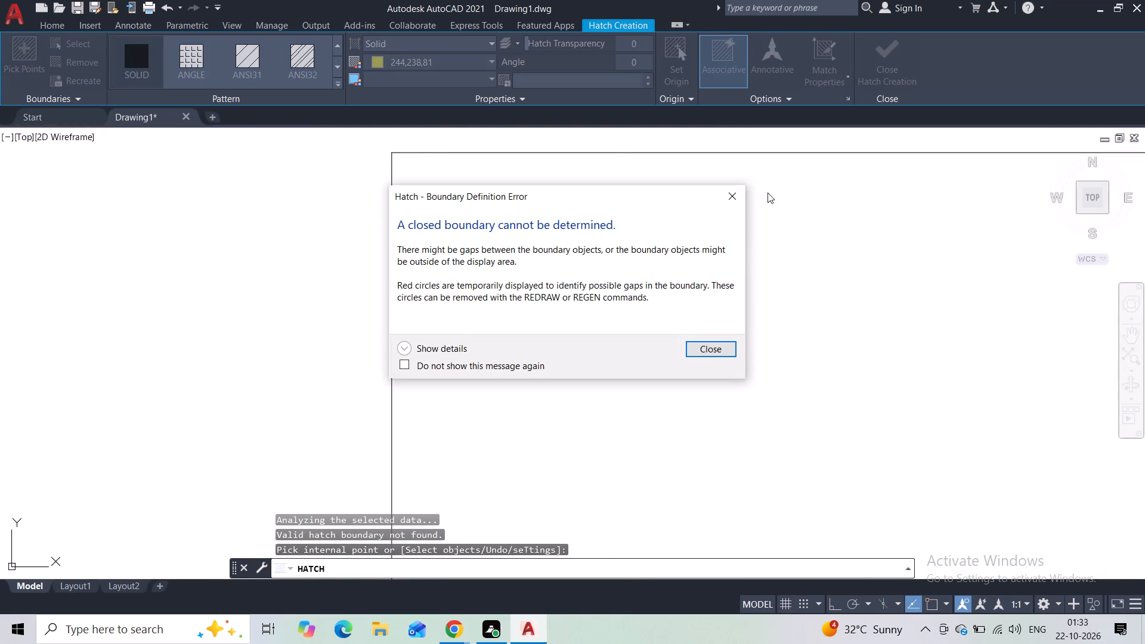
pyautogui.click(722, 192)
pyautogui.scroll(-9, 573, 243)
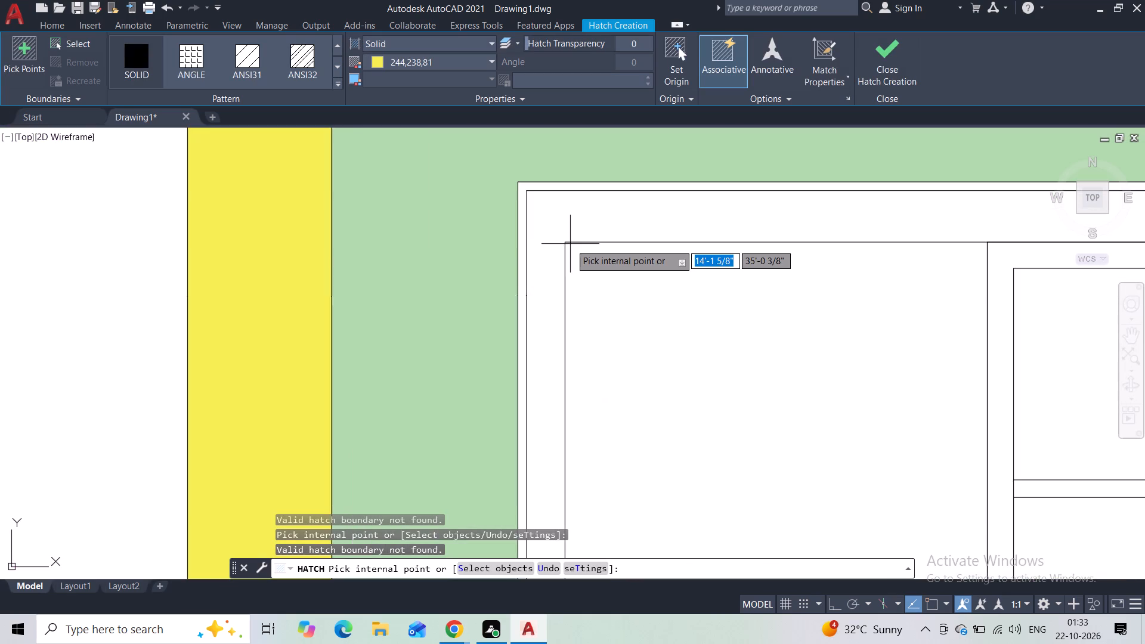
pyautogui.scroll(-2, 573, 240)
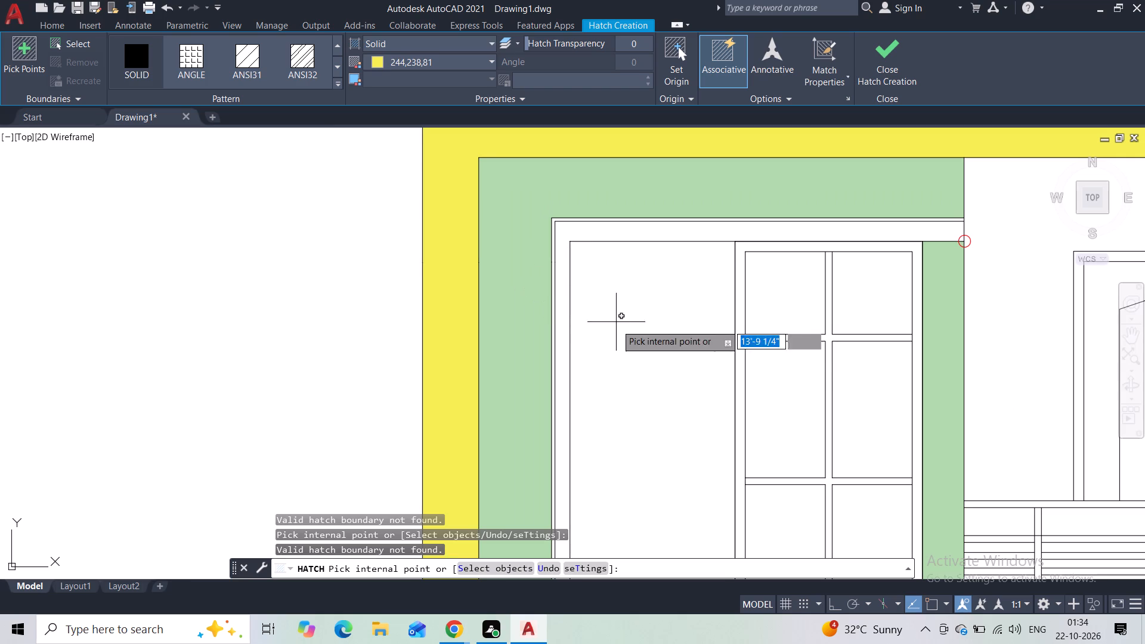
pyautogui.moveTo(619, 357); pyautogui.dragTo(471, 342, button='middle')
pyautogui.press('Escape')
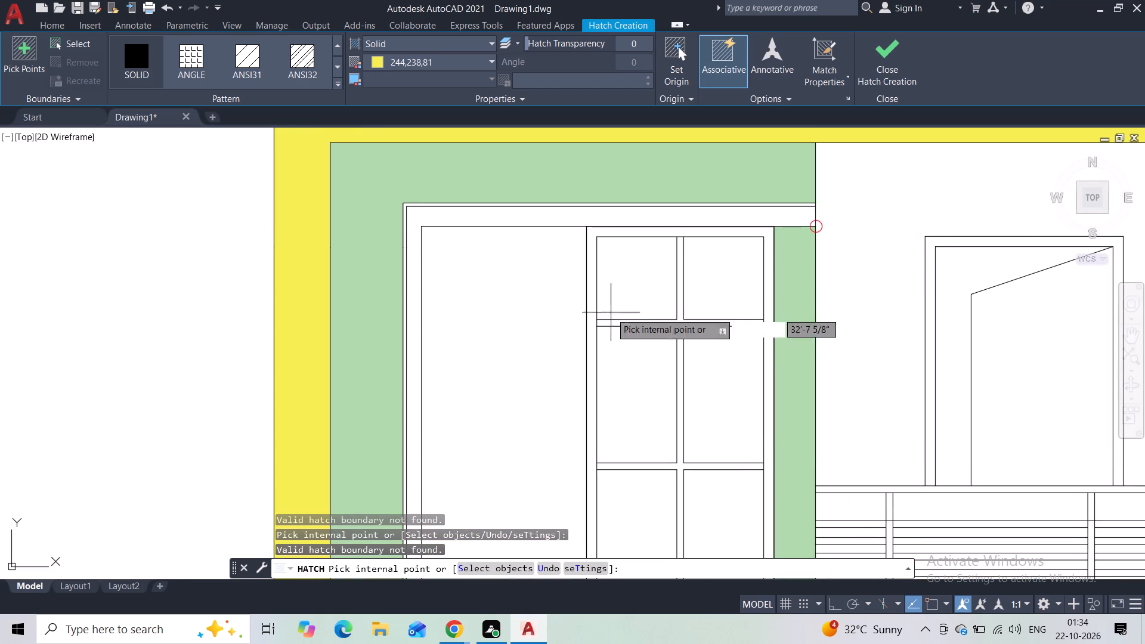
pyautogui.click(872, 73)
# Join the strip's short vertical end edge to its lower horizontal edge at the corner above the green pier.
pyautogui.scroll(3, 788, 233)
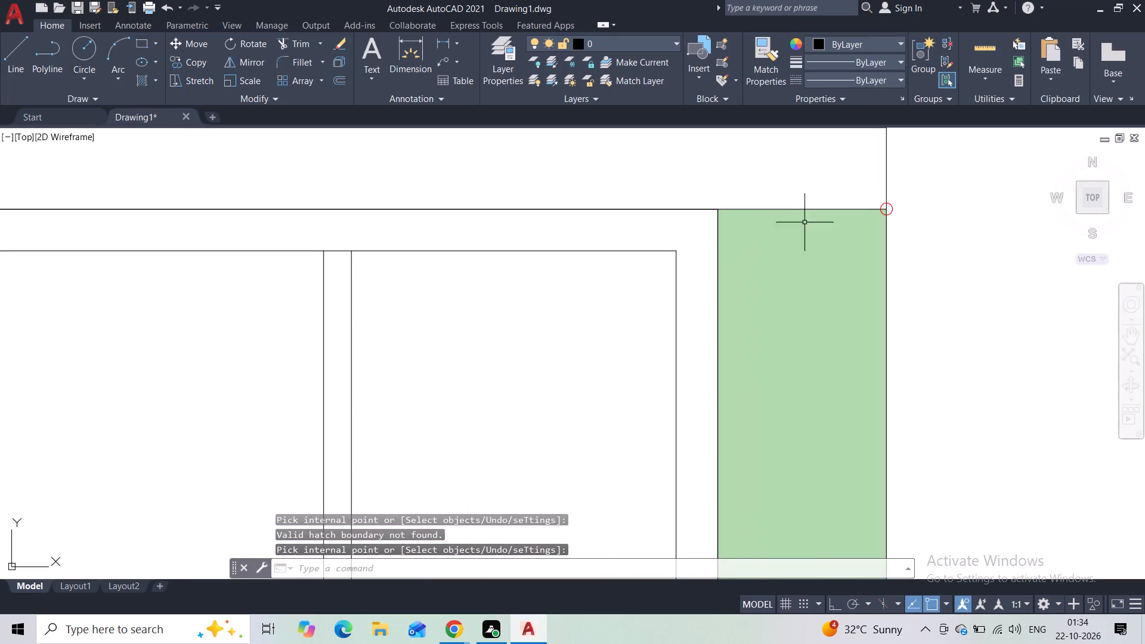
pyautogui.moveTo(861, 177); pyautogui.dragTo(809, 215, button='middle')
pyautogui.scroll(7, 830, 244)
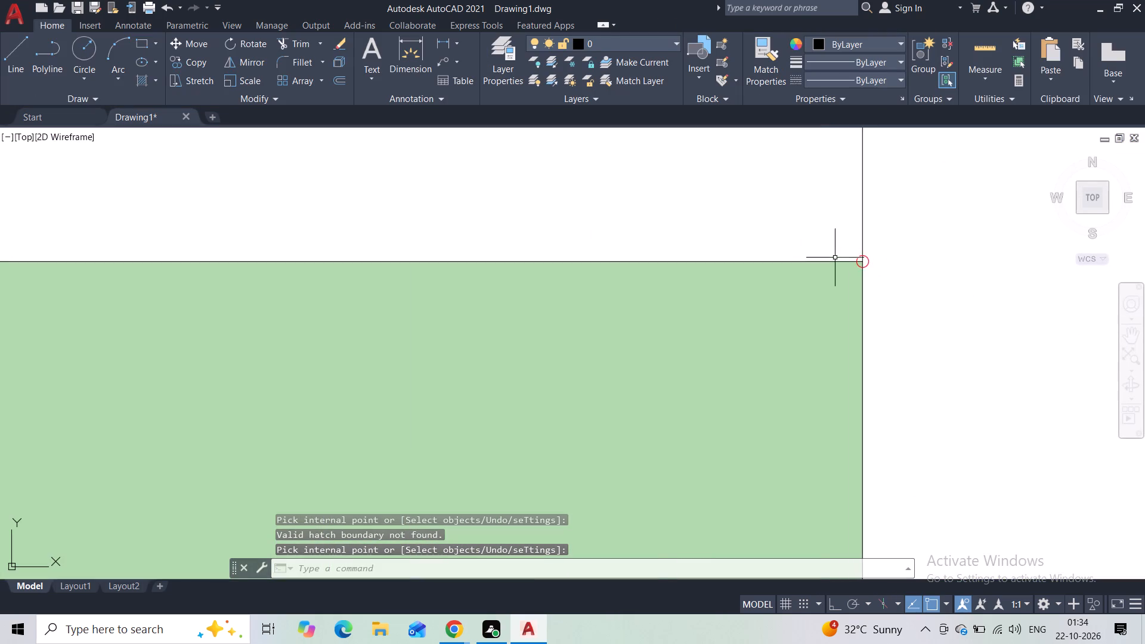
pyautogui.scroll(5, 835, 259)
pyautogui.moveTo(971, 256); pyautogui.dragTo(747, 299, button='middle')
pyautogui.scroll(2, 845, 273)
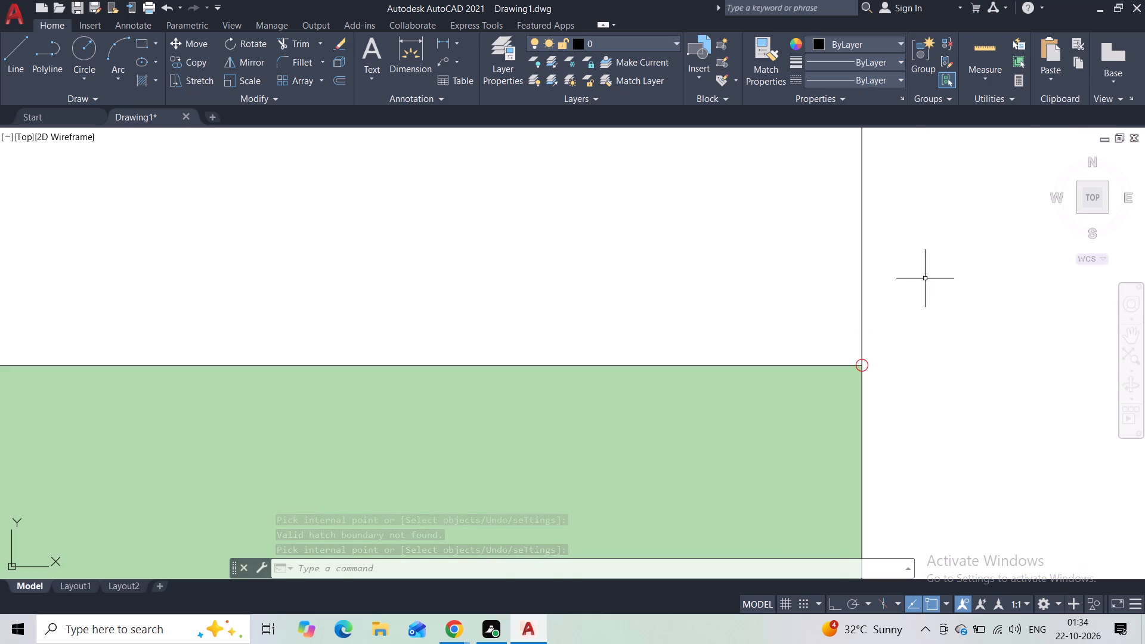
pyautogui.moveTo(925, 280); pyautogui.dragTo(917, 283)
pyautogui.click(841, 312)
pyautogui.click(838, 366)
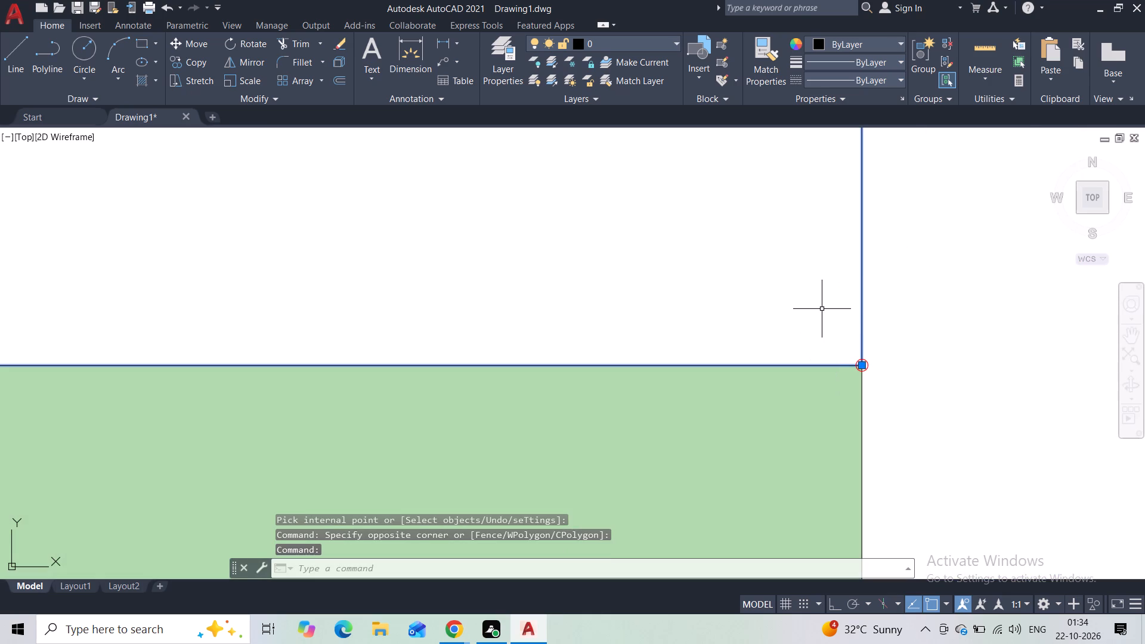
pyautogui.press('j')
pyautogui.press('Return')
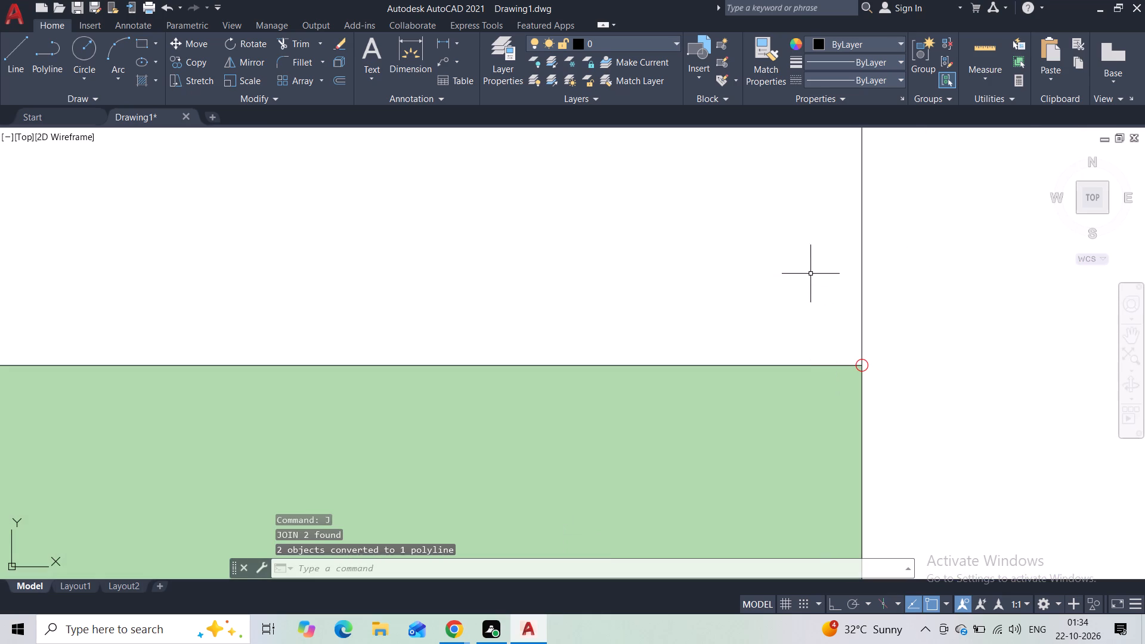
# Start a hatch with the TRANS pattern and apply it to the tall blank panel beside the windows.
pyautogui.scroll(-2, 810, 273)
pyautogui.moveTo(804, 266); pyautogui.dragTo(788, 395, button='middle')
pyautogui.moveTo(806, 252); pyautogui.dragTo(776, 445, button='middle')
pyautogui.scroll(-6, 772, 257)
pyautogui.scroll(-15, 711, 255)
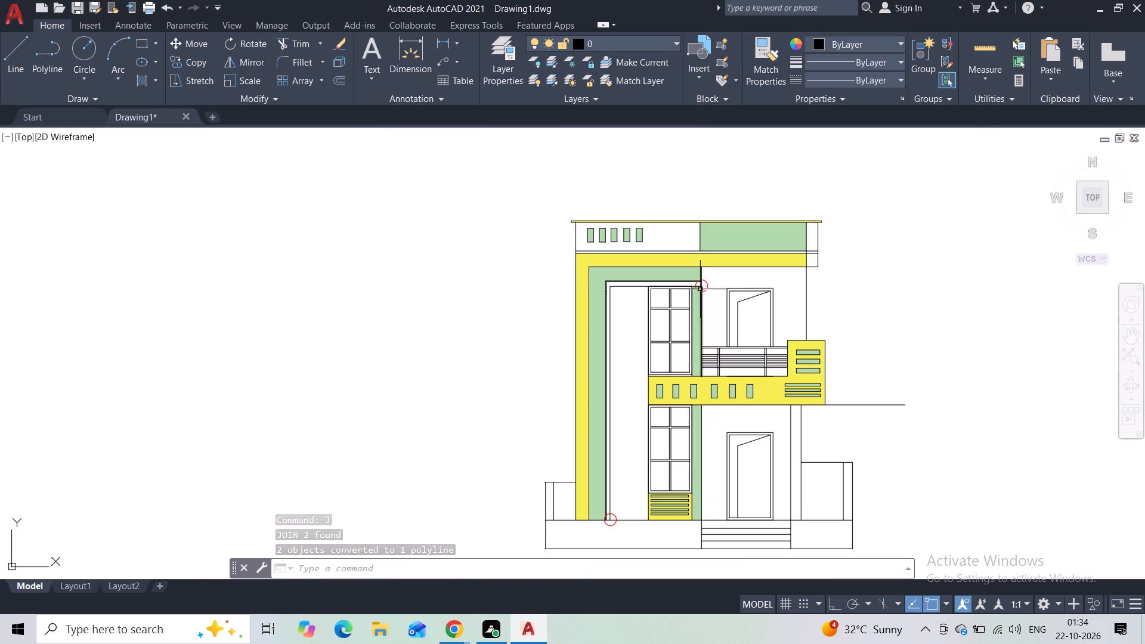
pyautogui.moveTo(716, 329); pyautogui.dragTo(694, 265, button='middle')
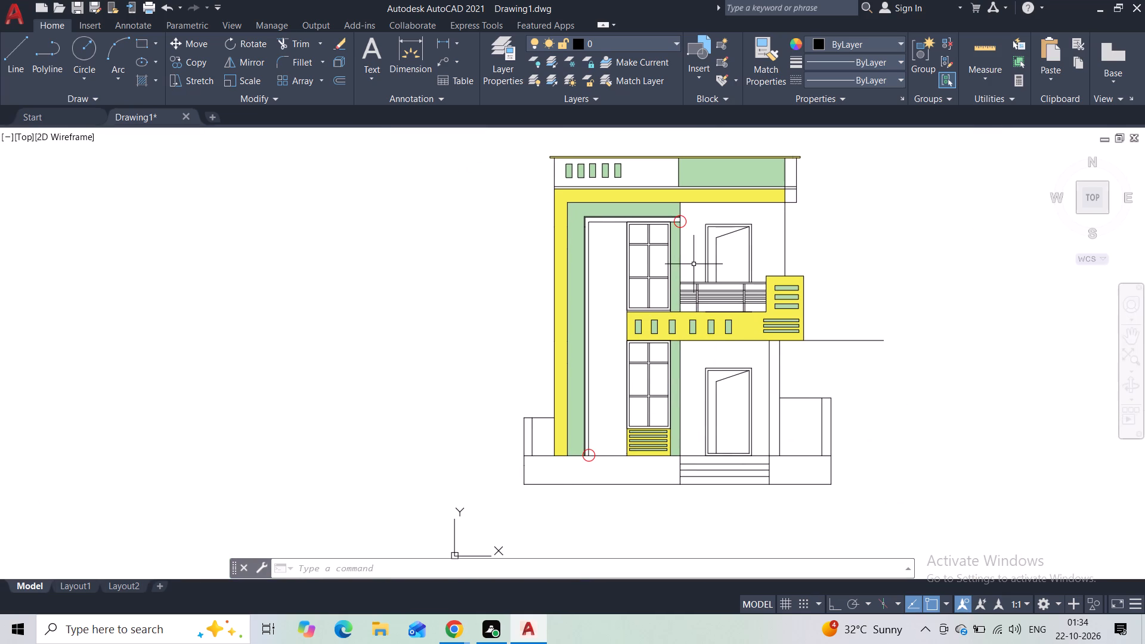
pyautogui.press('h')
pyautogui.click(741, 298)
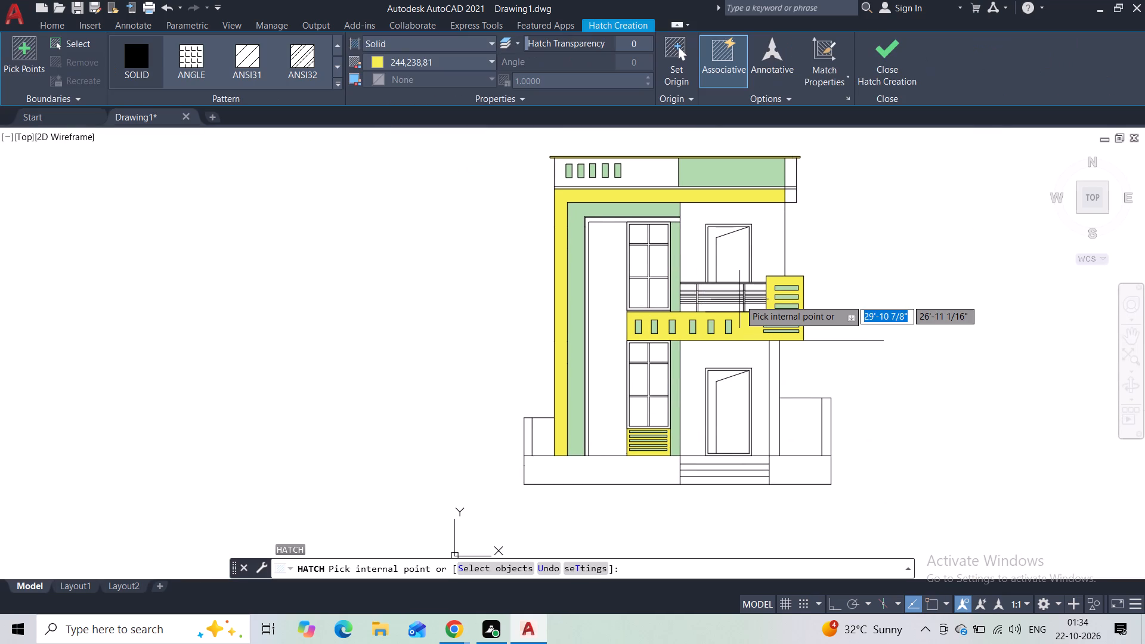
pyautogui.click(333, 83)
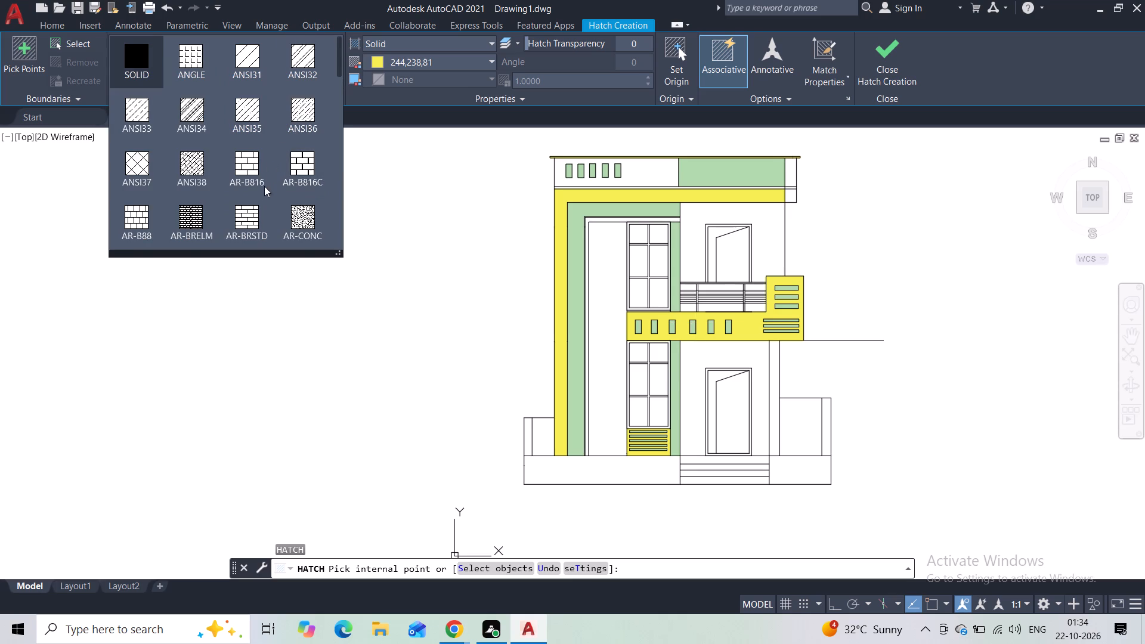
pyautogui.scroll(-3, 262, 192)
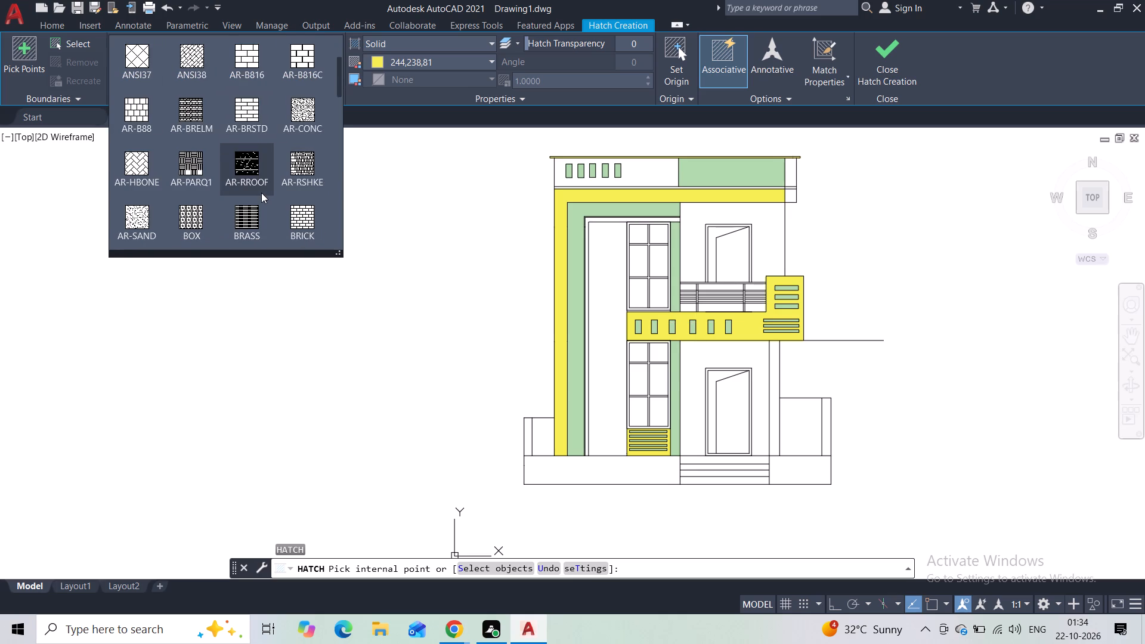
pyautogui.scroll(-2, 261, 193)
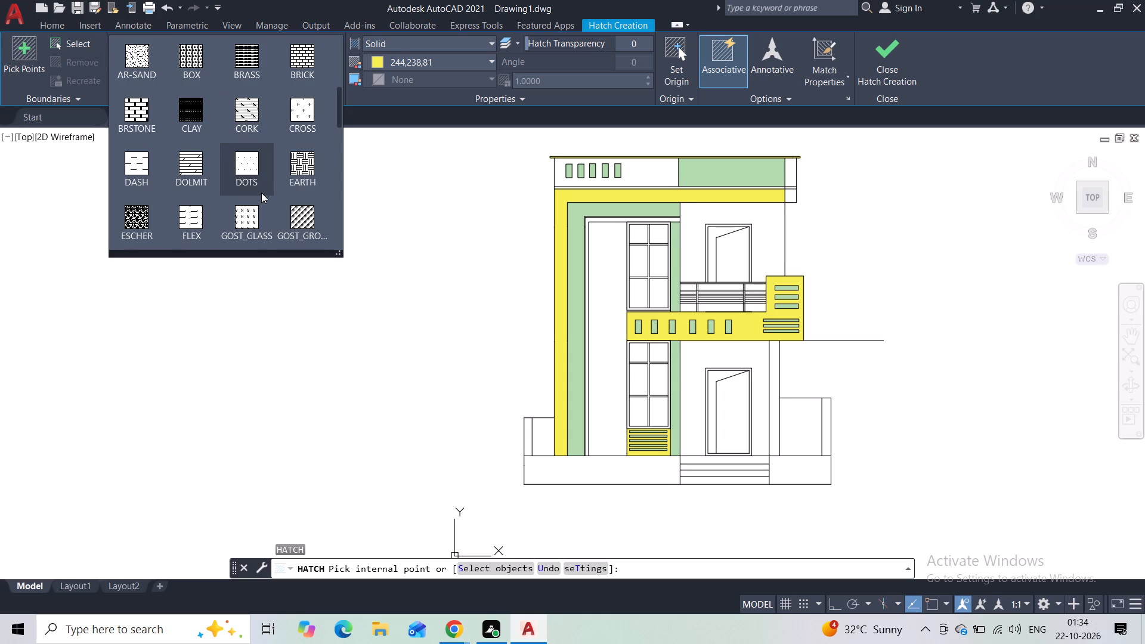
pyautogui.scroll(-4, 261, 193)
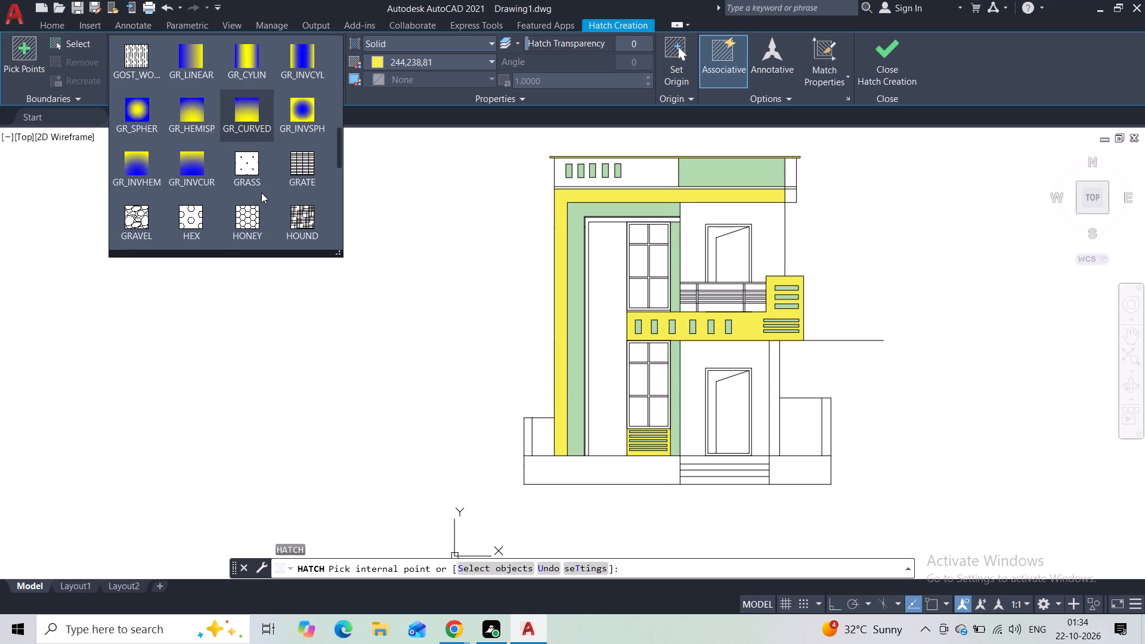
pyautogui.scroll(-1, 261, 193)
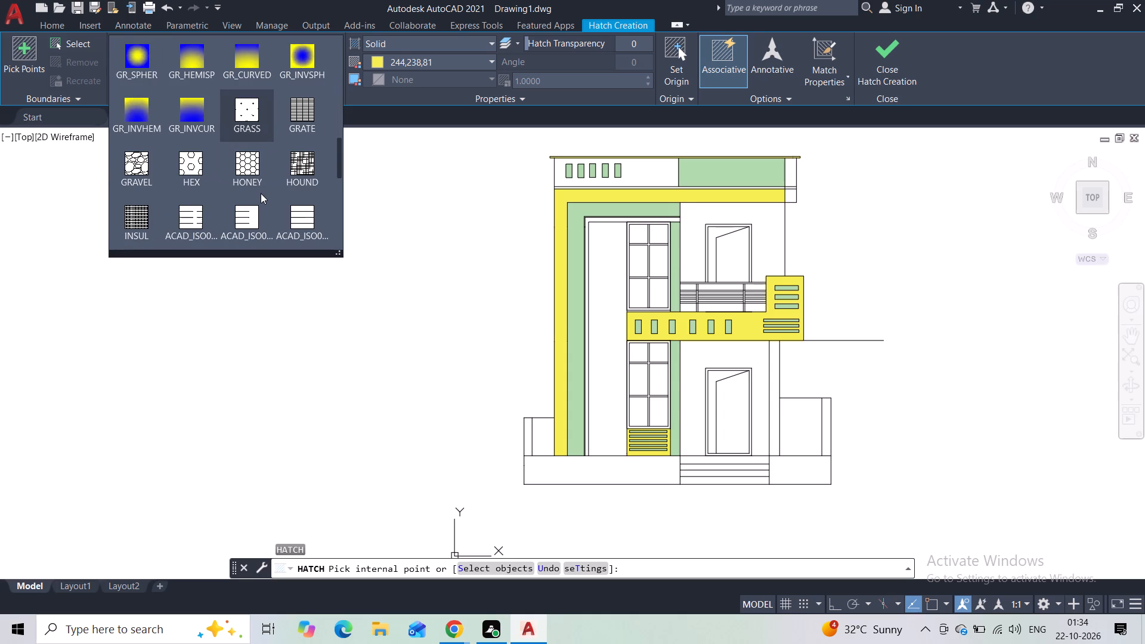
pyautogui.scroll(-4, 261, 193)
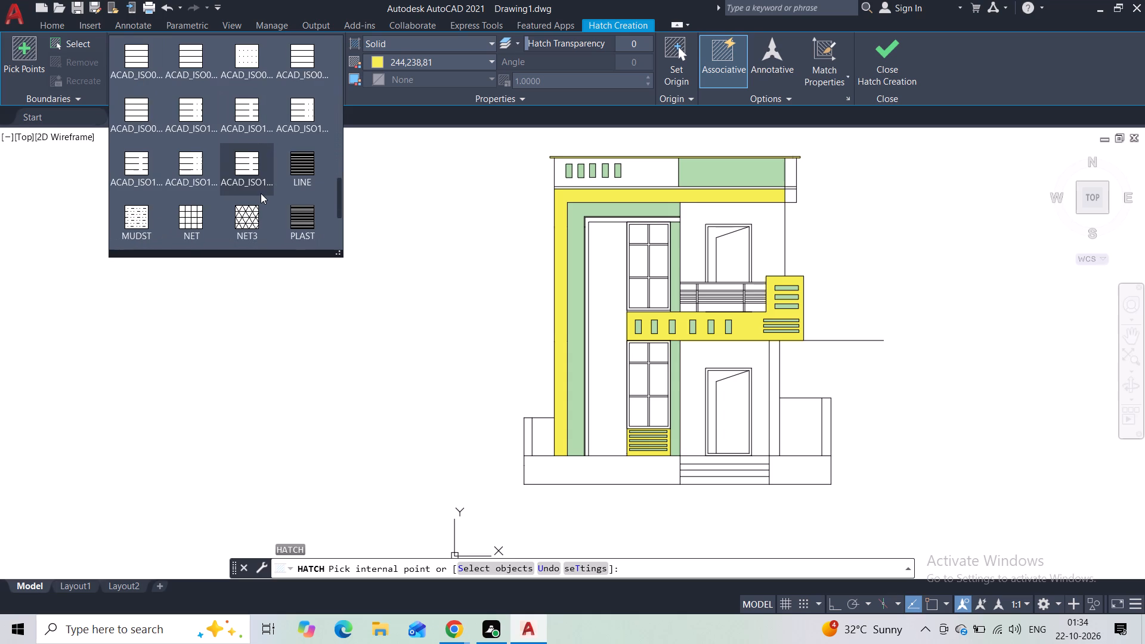
pyautogui.scroll(-1, 261, 193)
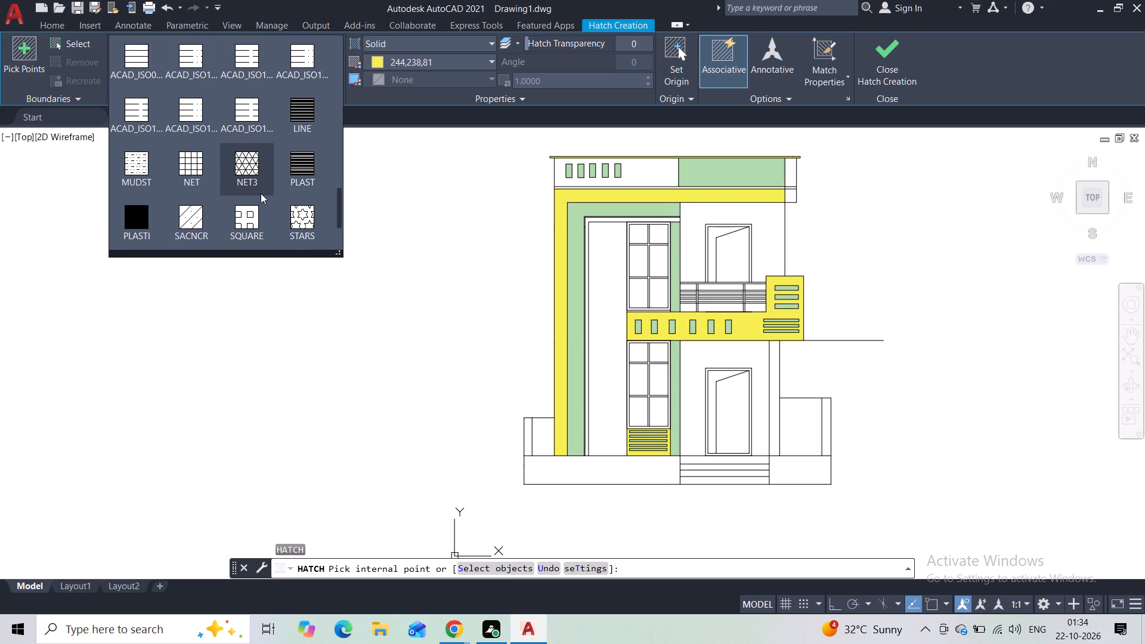
pyautogui.scroll(-1, 261, 193)
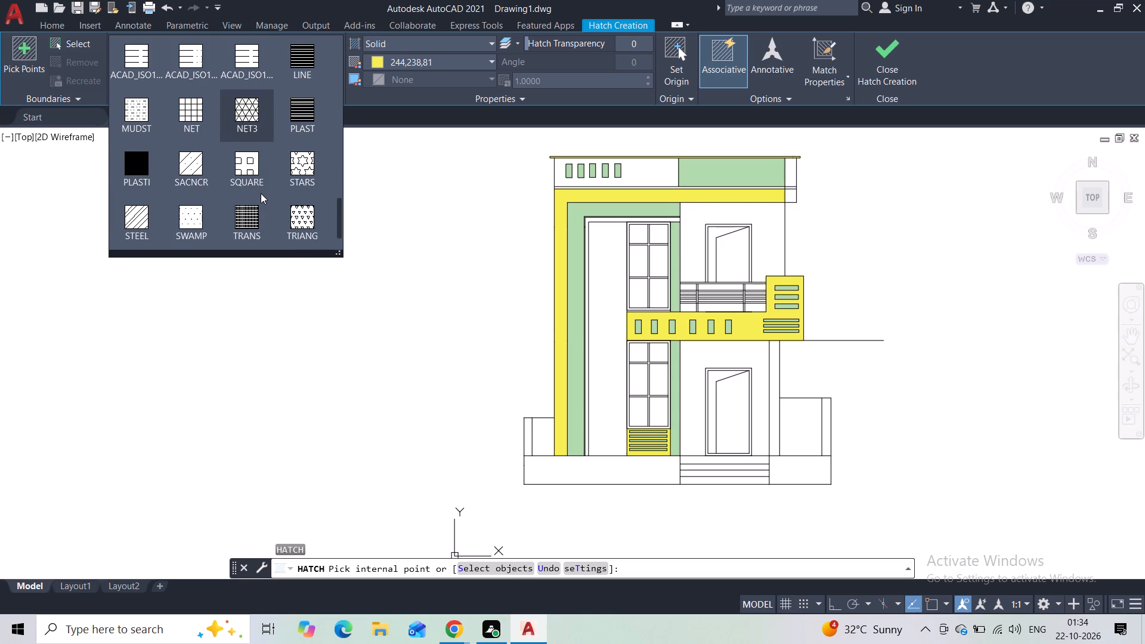
pyautogui.scroll(-4, 261, 193)
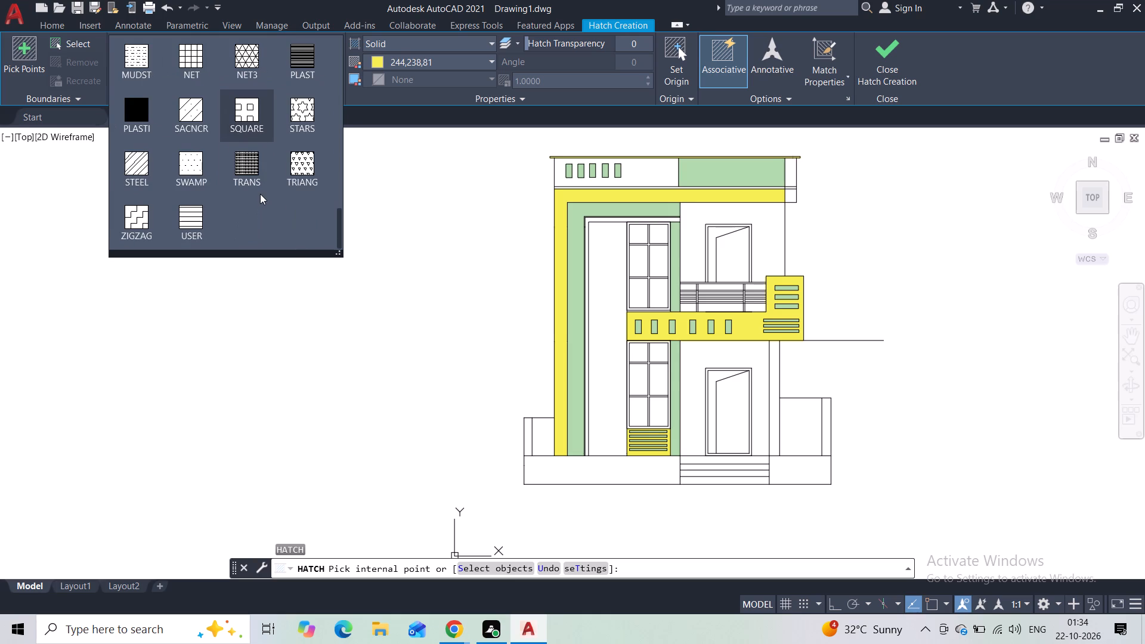
pyautogui.click(247, 181)
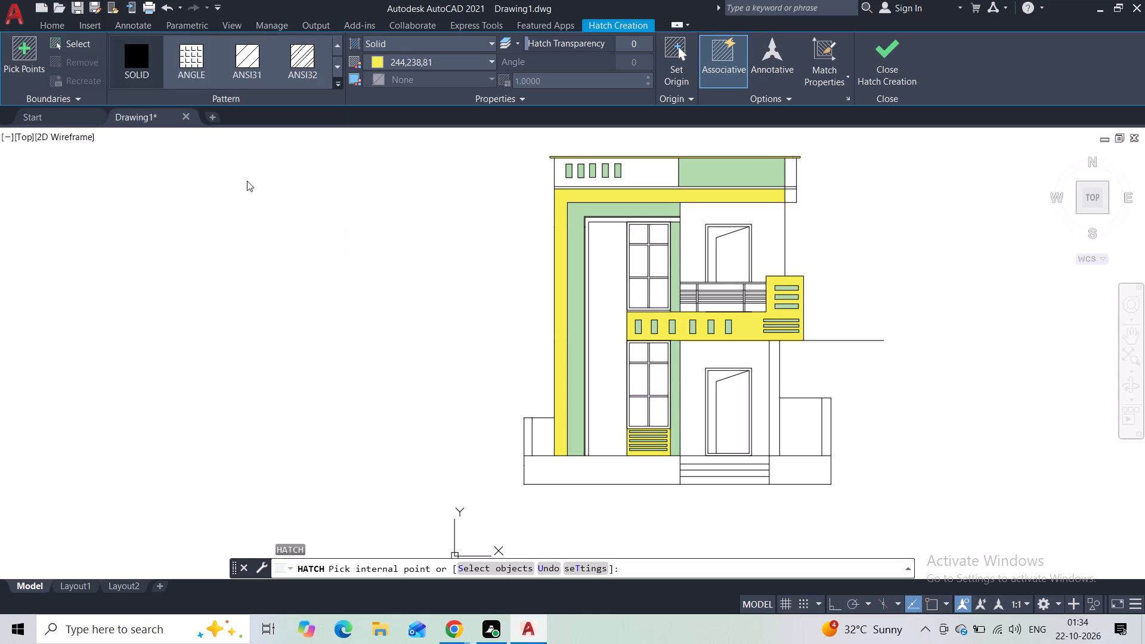
pyautogui.click(608, 294)
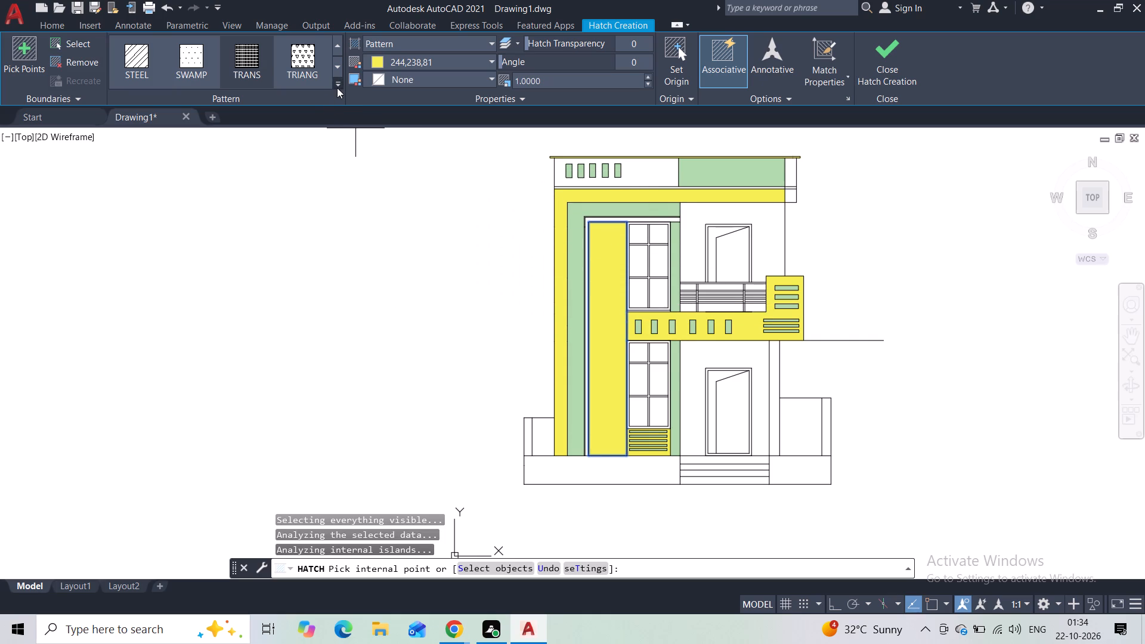
# Set the tall panel hatch's colour to ByLayer and its pattern scale to 6.7.
pyautogui.click(397, 63)
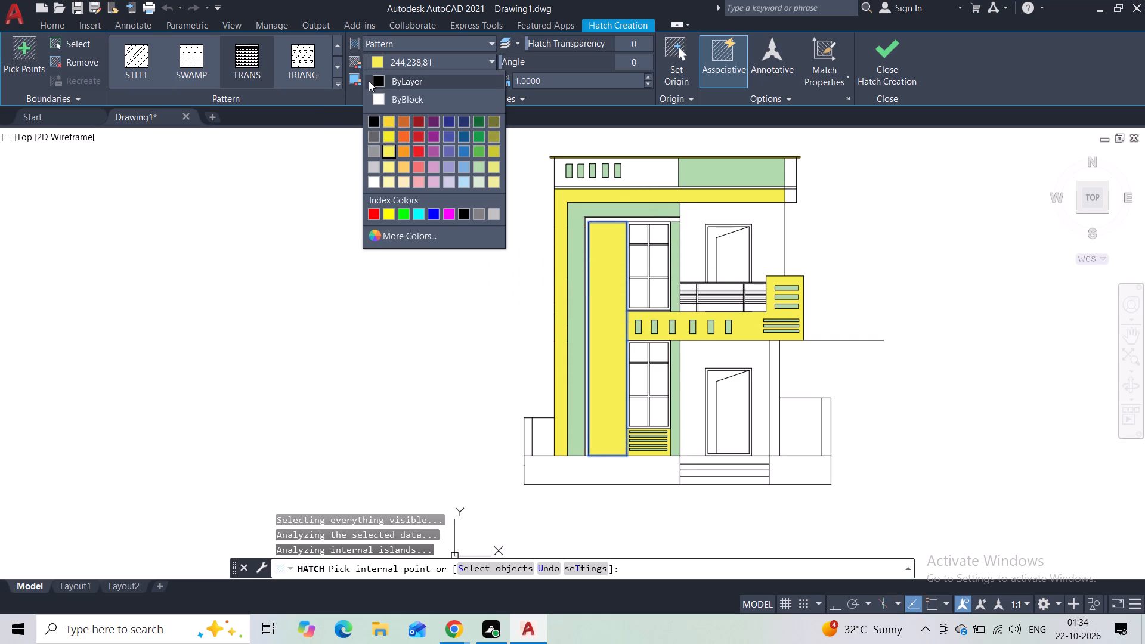
pyautogui.click(379, 78)
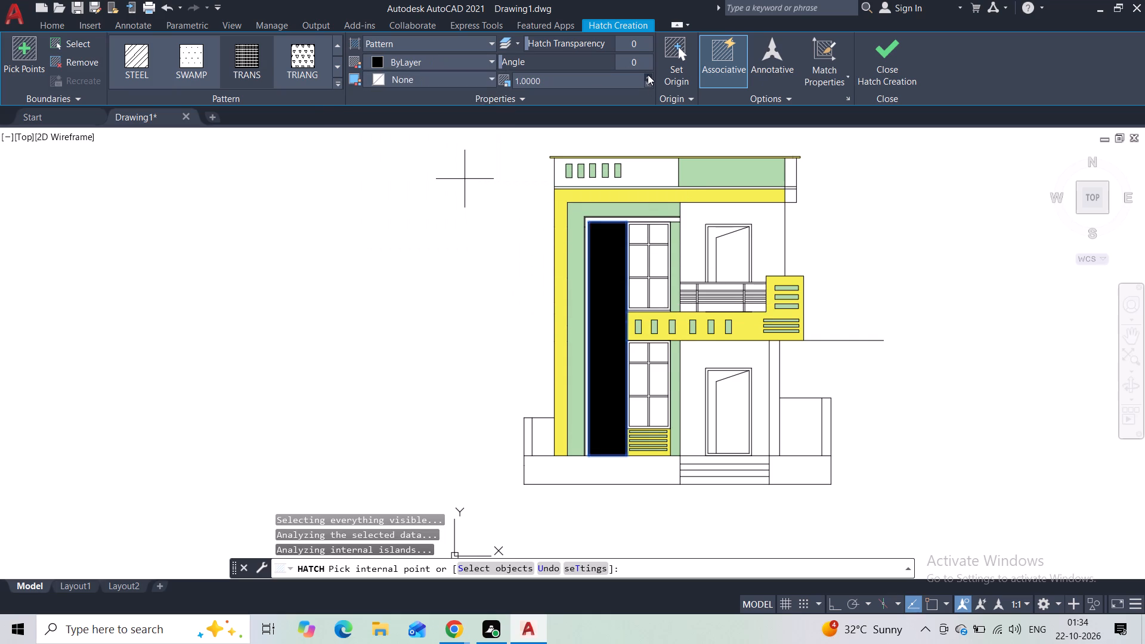
pyautogui.click(648, 75)
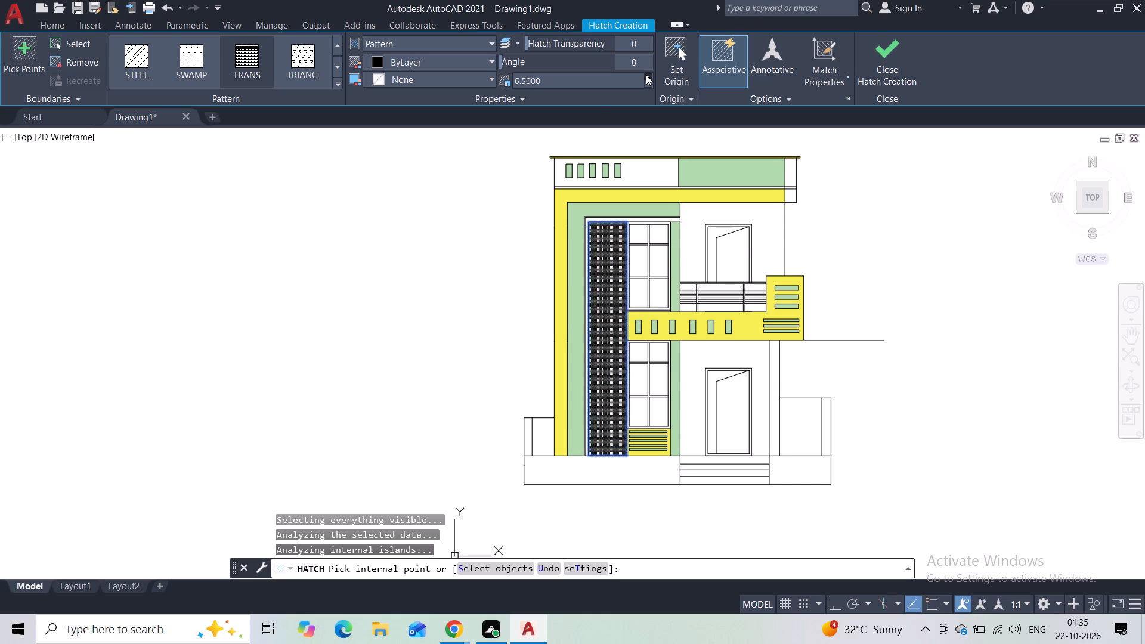
# Change the tall panel's hatch pattern to STEEL and set its scale to 50.
pyautogui.click(335, 85)
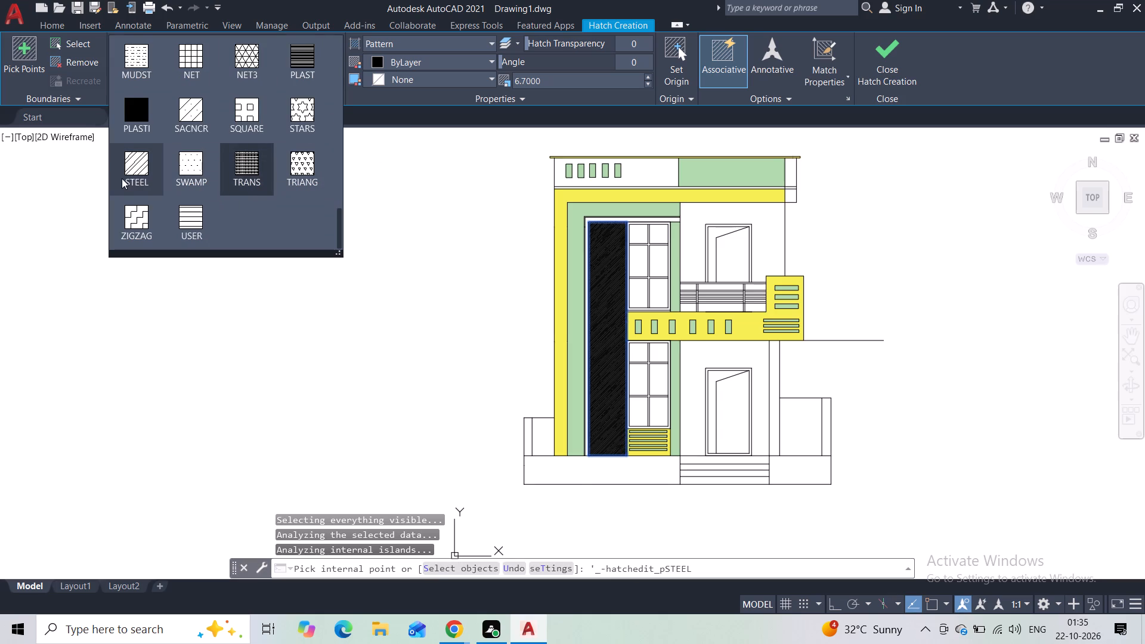
pyautogui.click(122, 178)
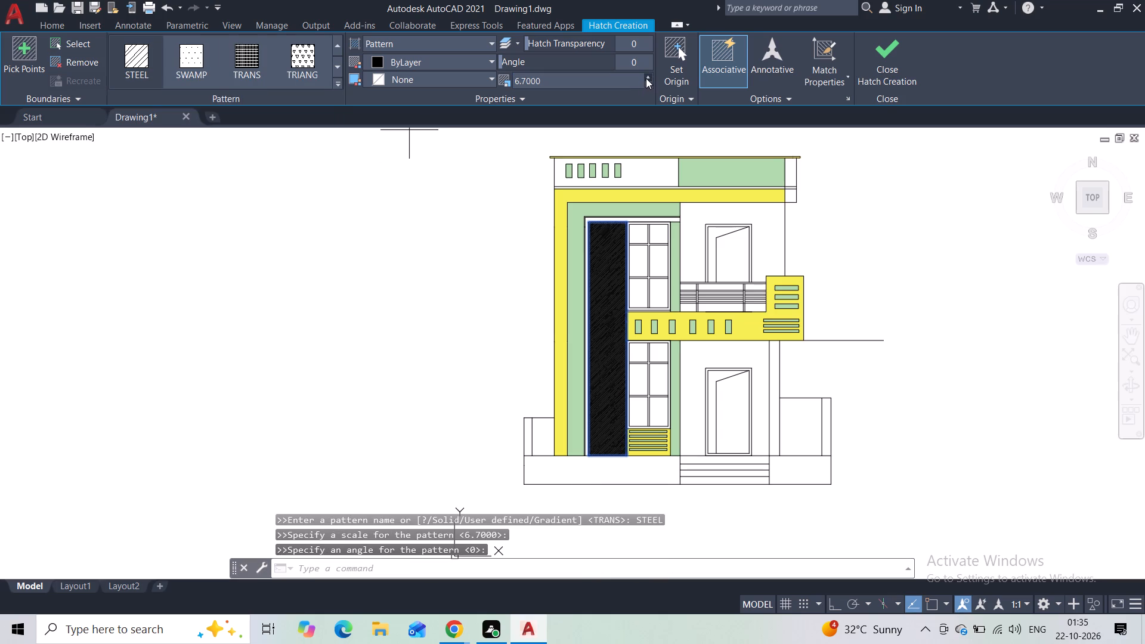
pyautogui.click(646, 78)
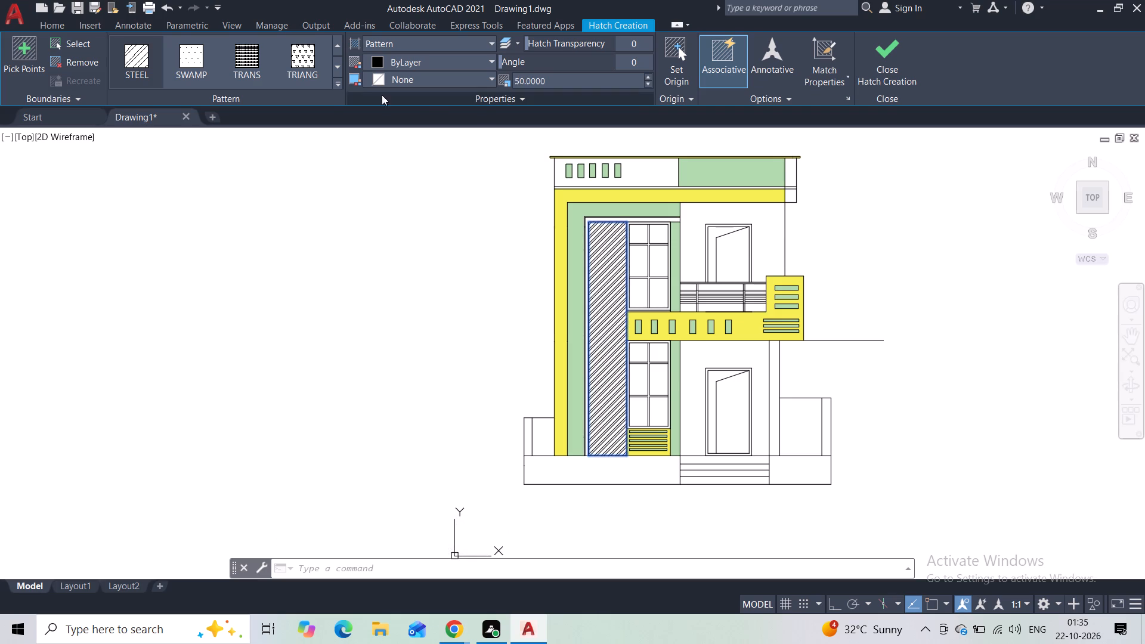
# Look through the hatch patterns, change the tall panel's pattern to ANSI36 and set its scale to 8.8.
pyautogui.click(339, 88)
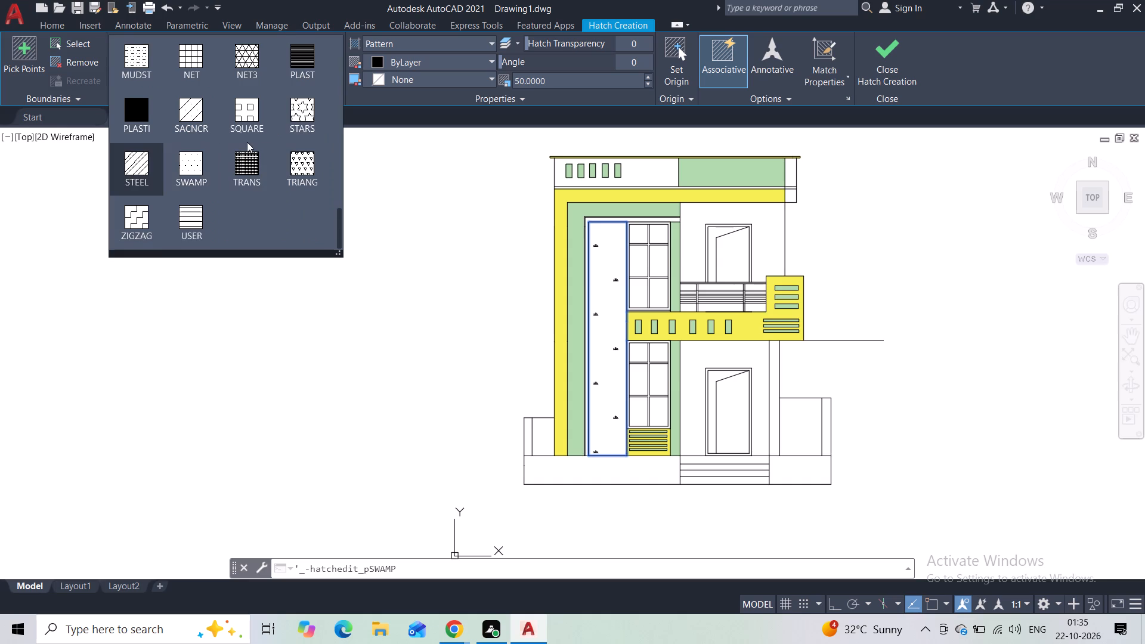
pyautogui.scroll(1, 247, 142)
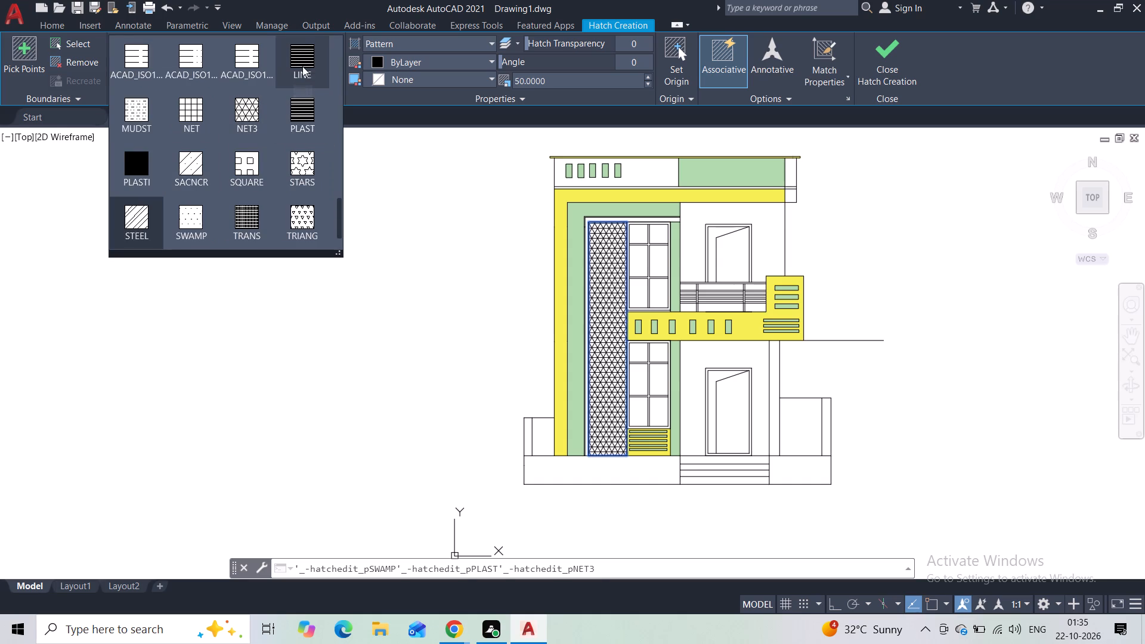
pyautogui.moveTo(299, 69); pyautogui.dragTo(297, 151, button='middle')
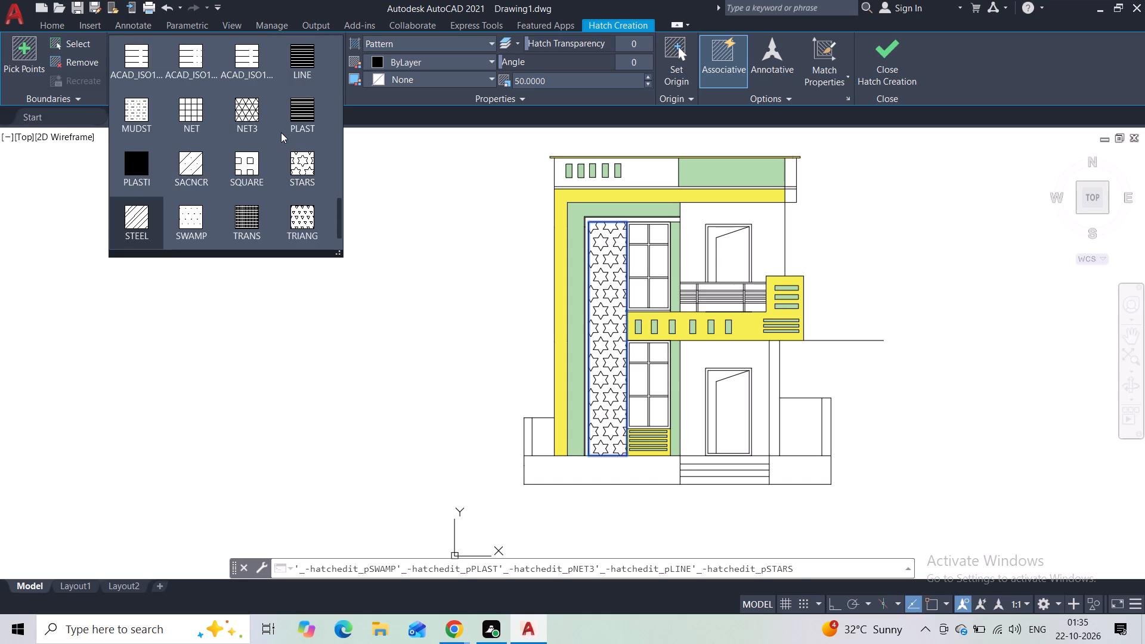
pyautogui.scroll(1, 265, 110)
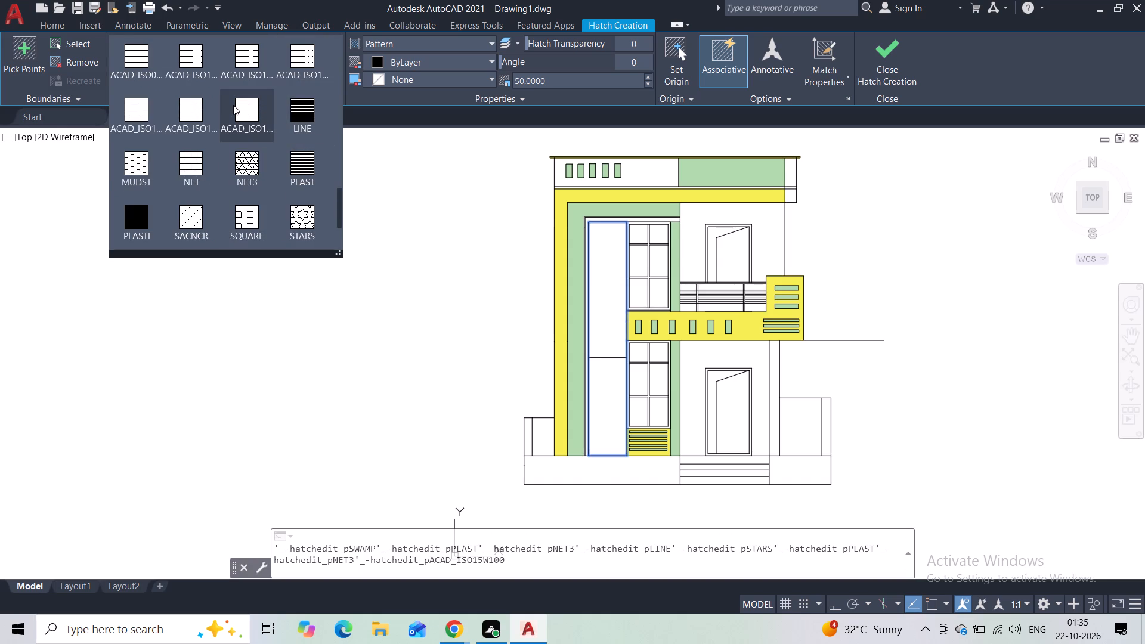
pyautogui.scroll(2, 233, 105)
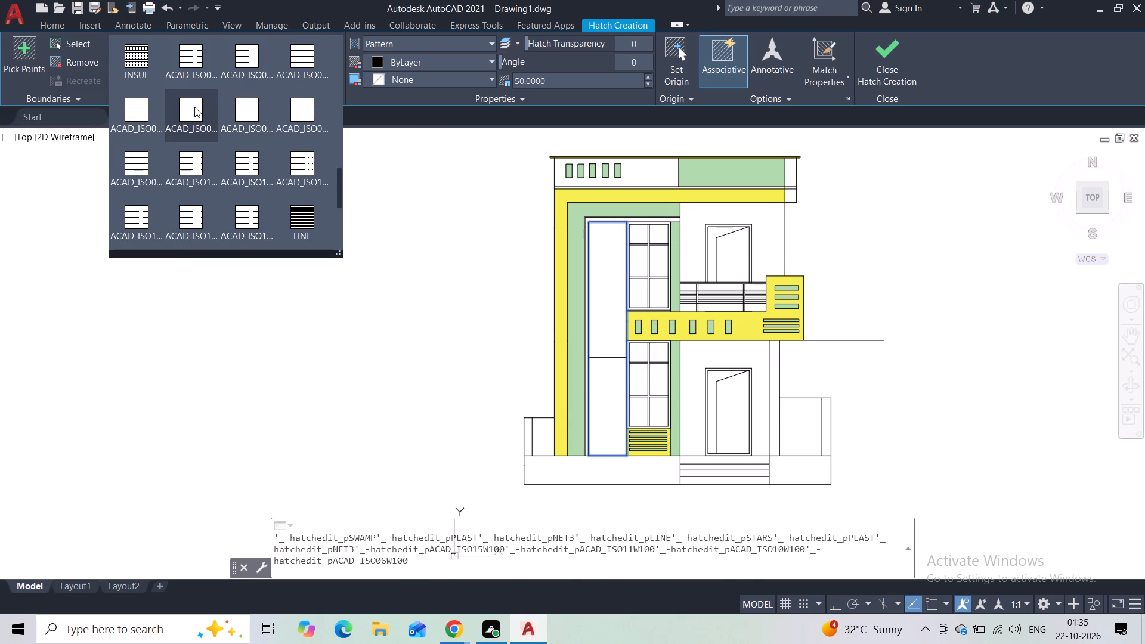
pyautogui.scroll(1, 194, 108)
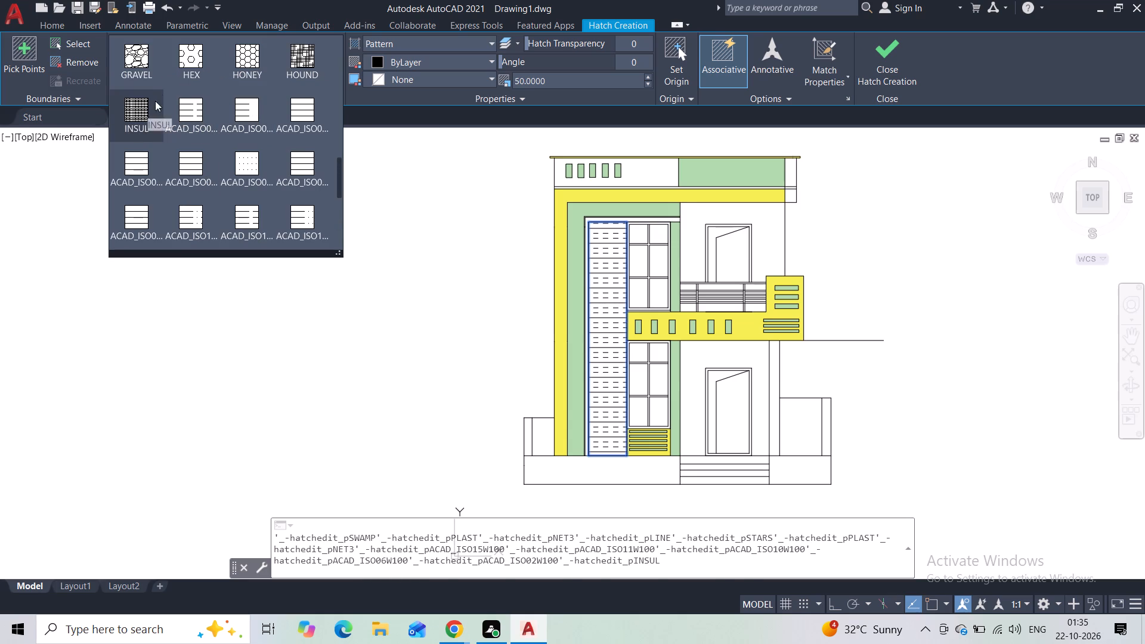
pyautogui.scroll(1, 184, 80)
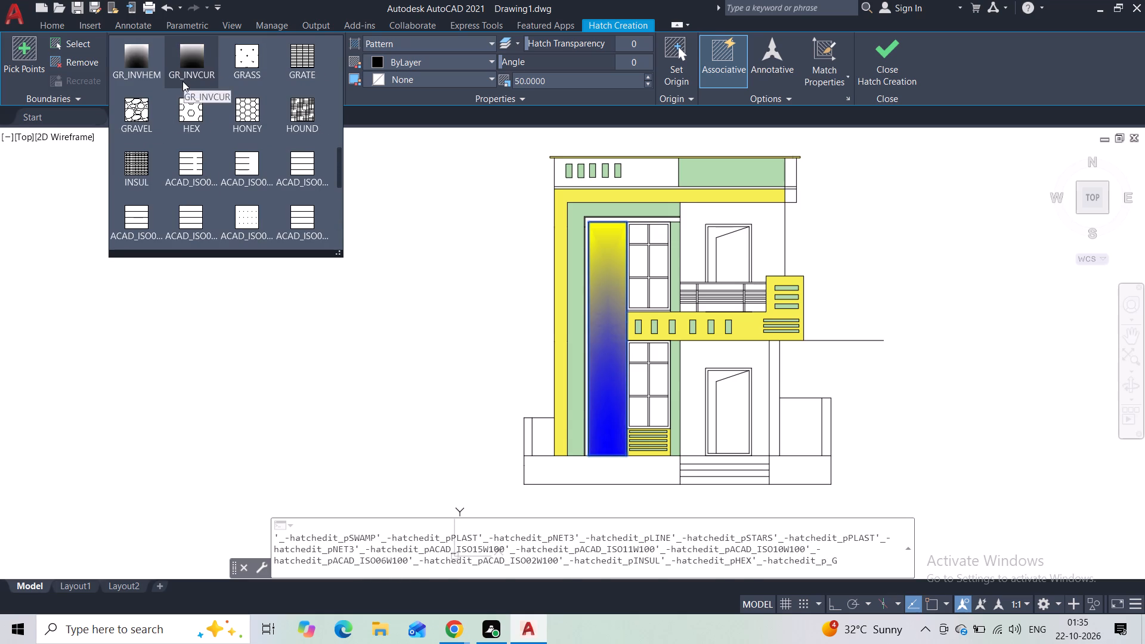
pyautogui.scroll(3, 182, 82)
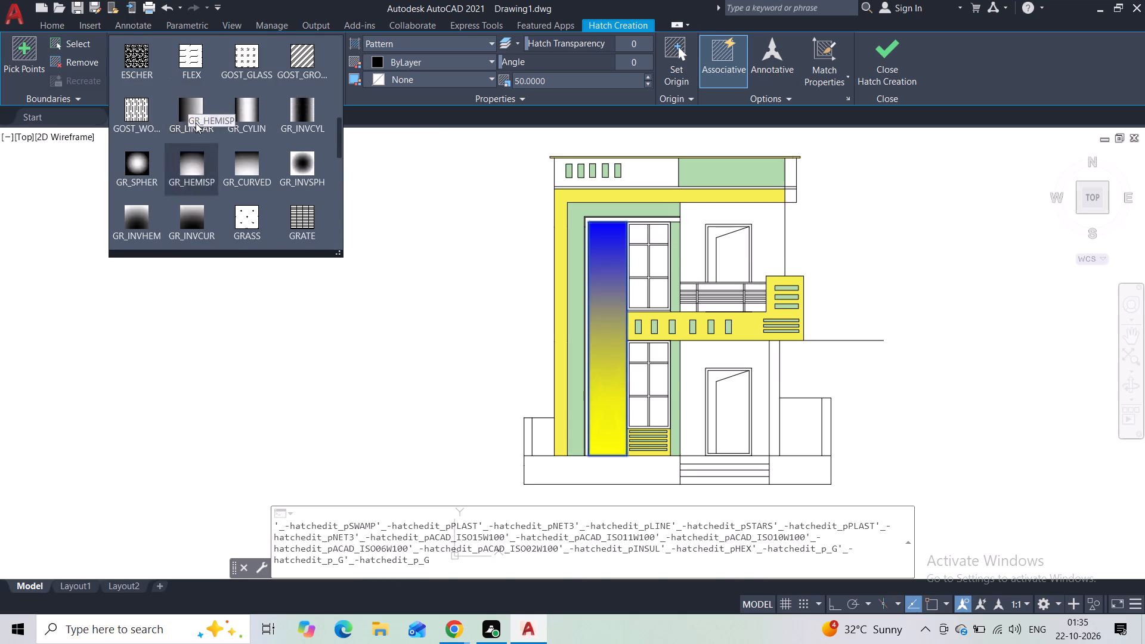
pyautogui.scroll(1, 196, 123)
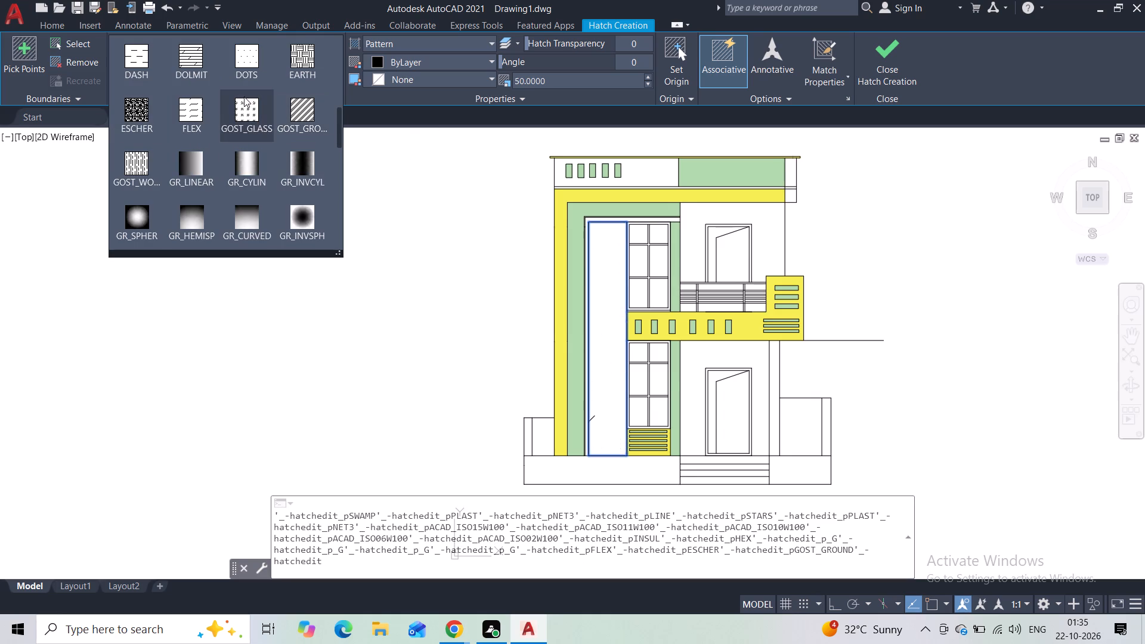
pyautogui.scroll(1, 277, 107)
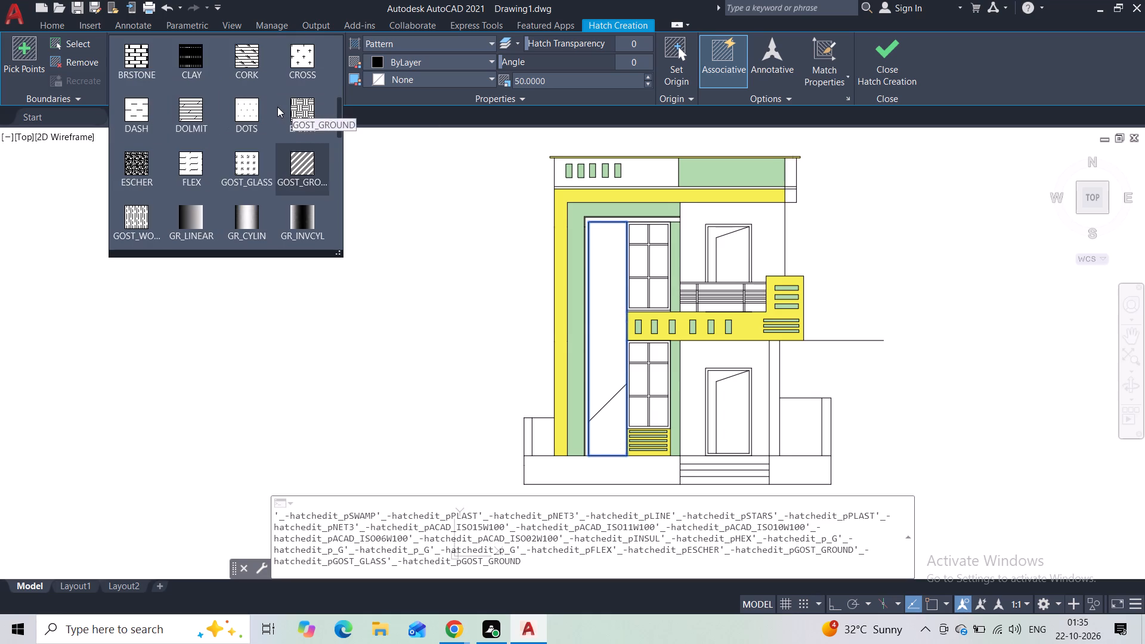
pyautogui.scroll(1, 277, 107)
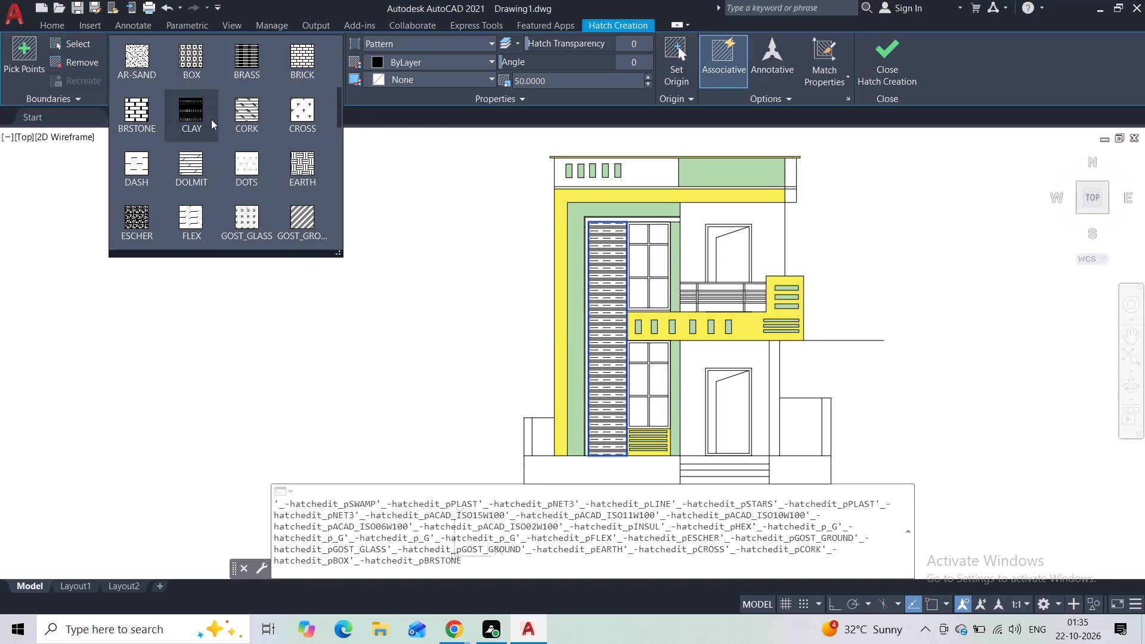
pyautogui.scroll(1, 238, 123)
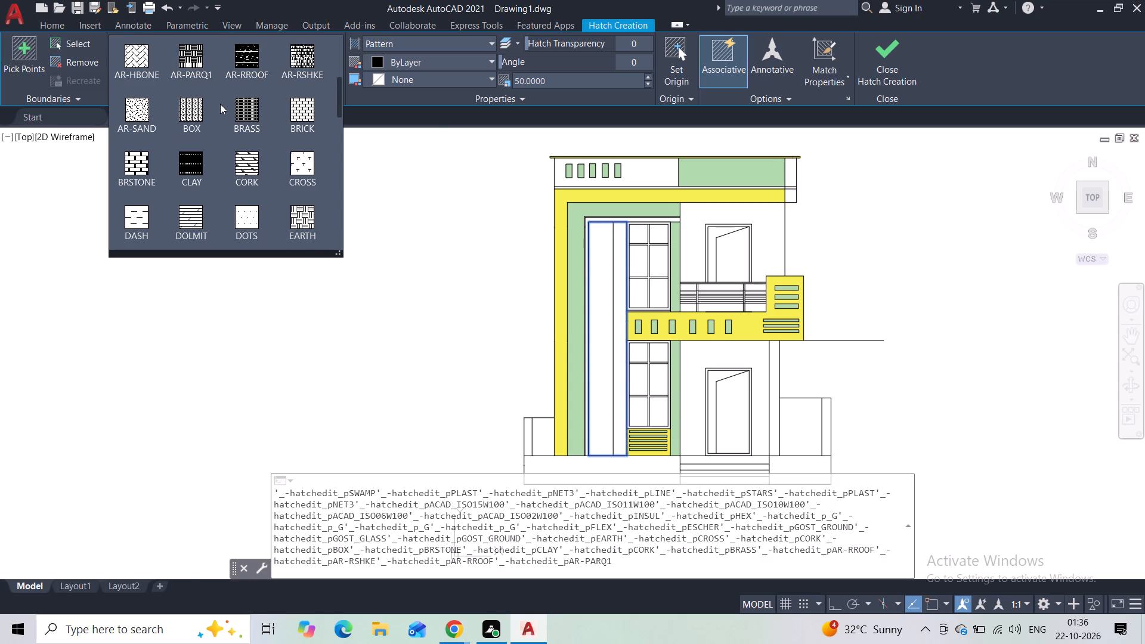
pyautogui.scroll(4, 220, 104)
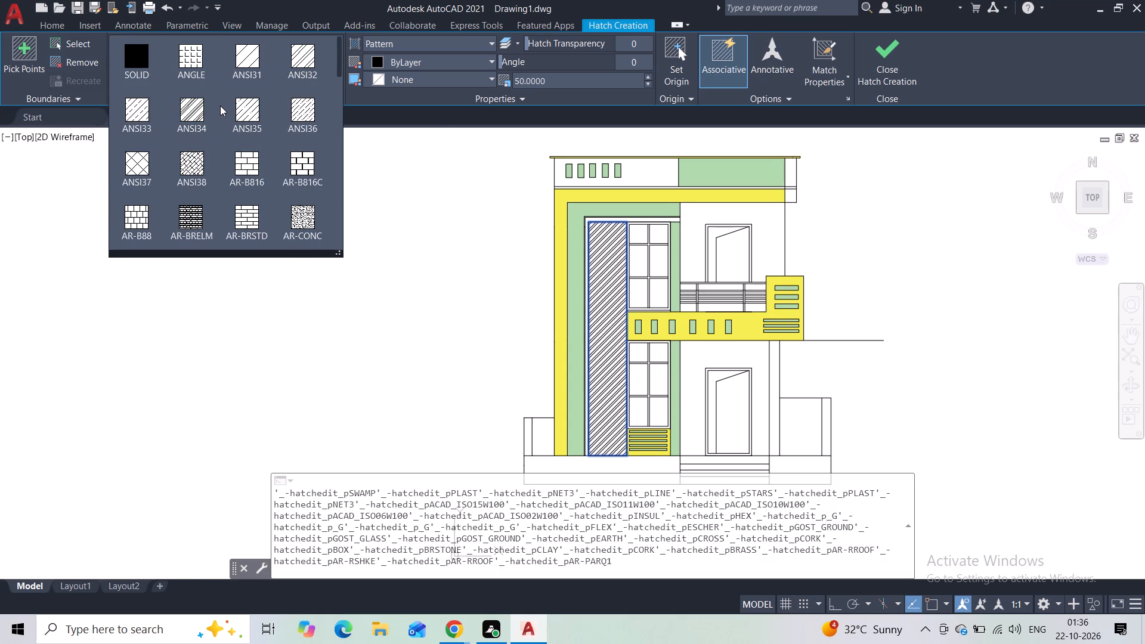
pyautogui.scroll(2, 219, 106)
pyautogui.scroll(-3, 219, 106)
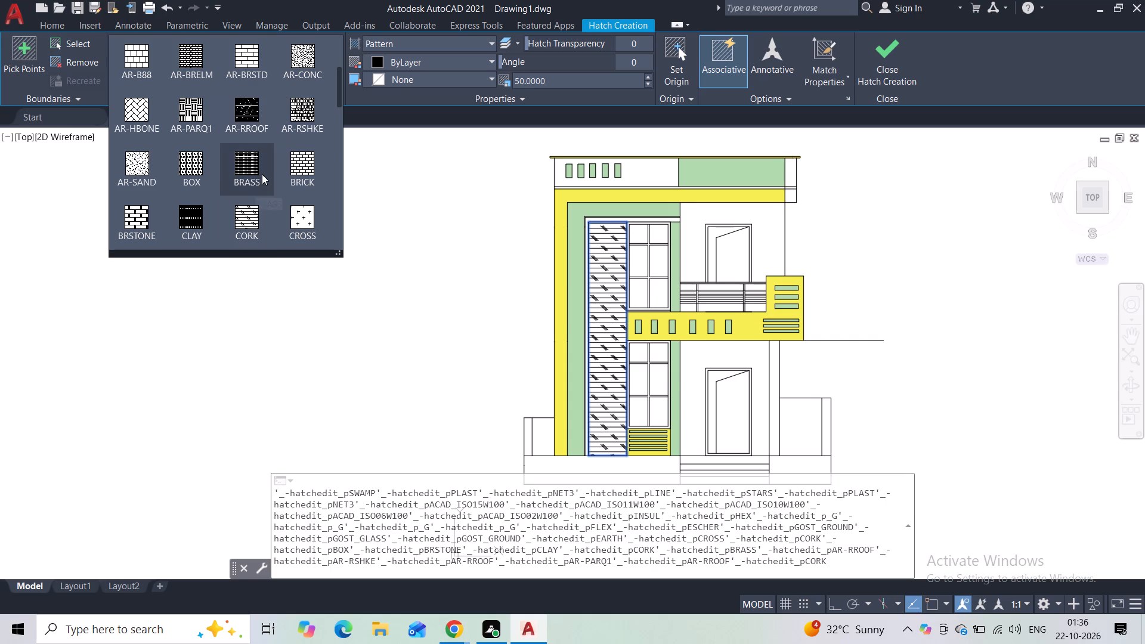
pyautogui.scroll(4, 262, 174)
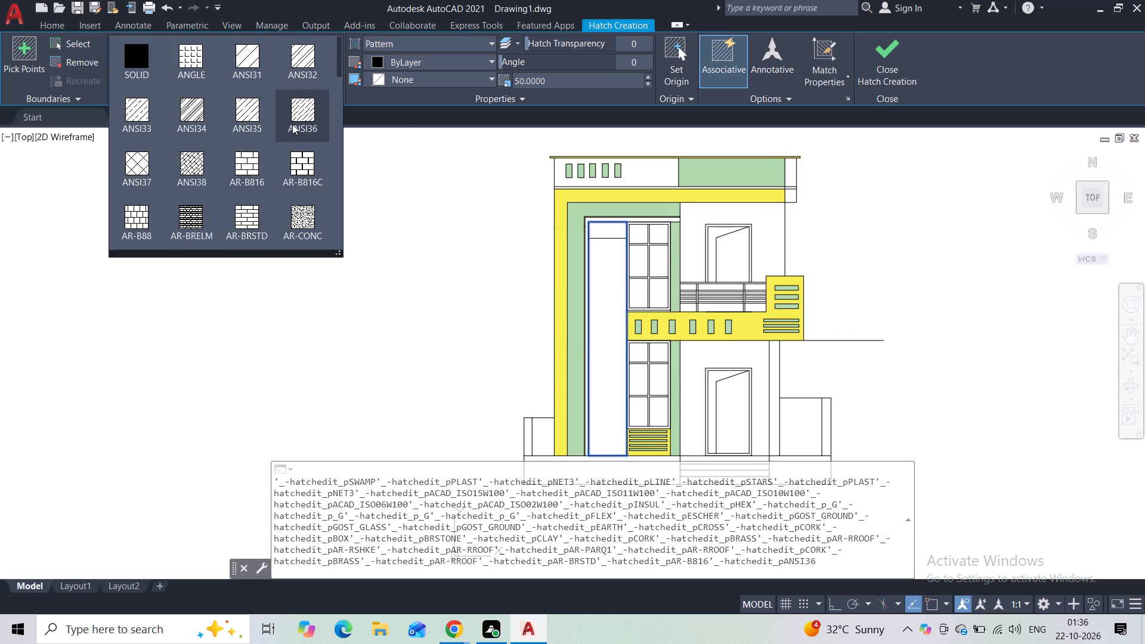
pyautogui.click(292, 123)
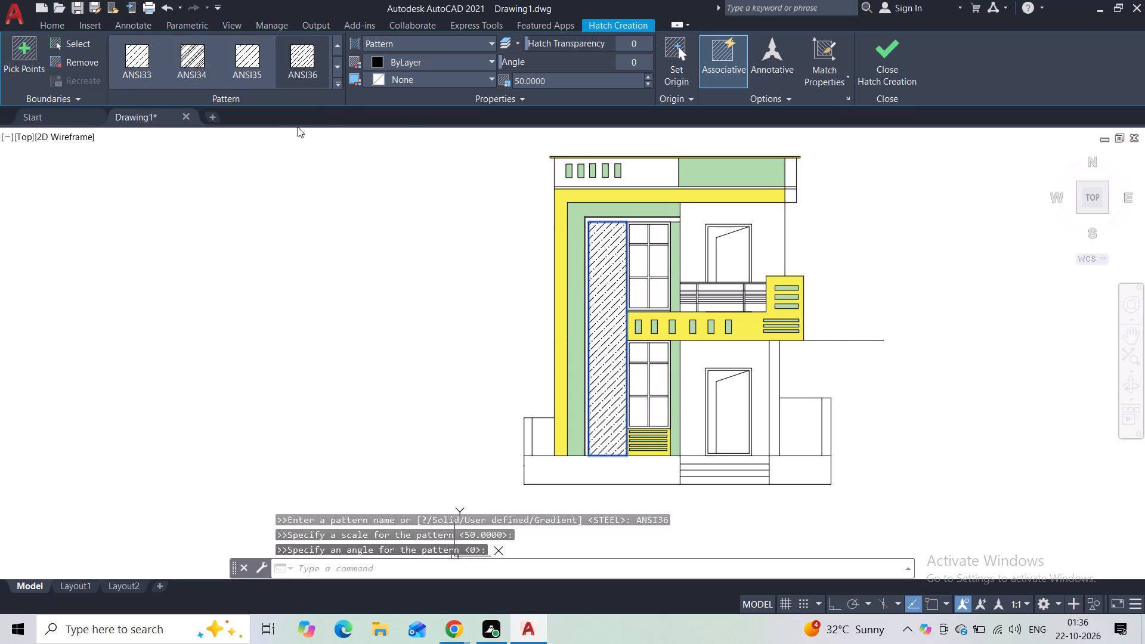
pyautogui.click(649, 86)
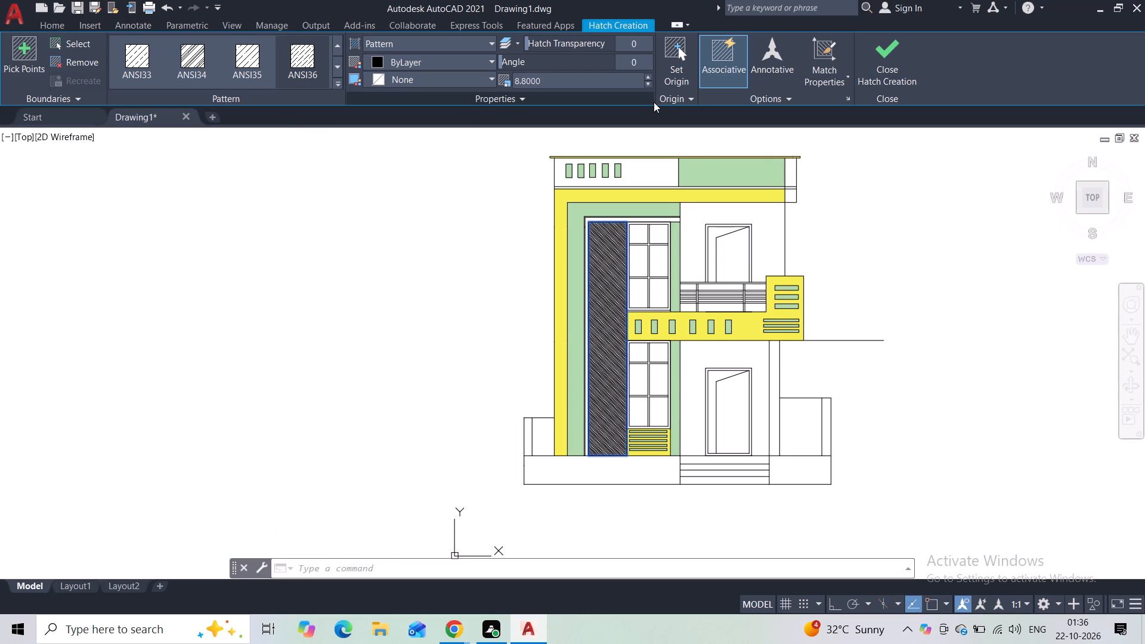
# Extend the ANSI36 hatch to the parapet panel with the green slots and the base walls on both sides of the steps.
pyautogui.click(632, 171)
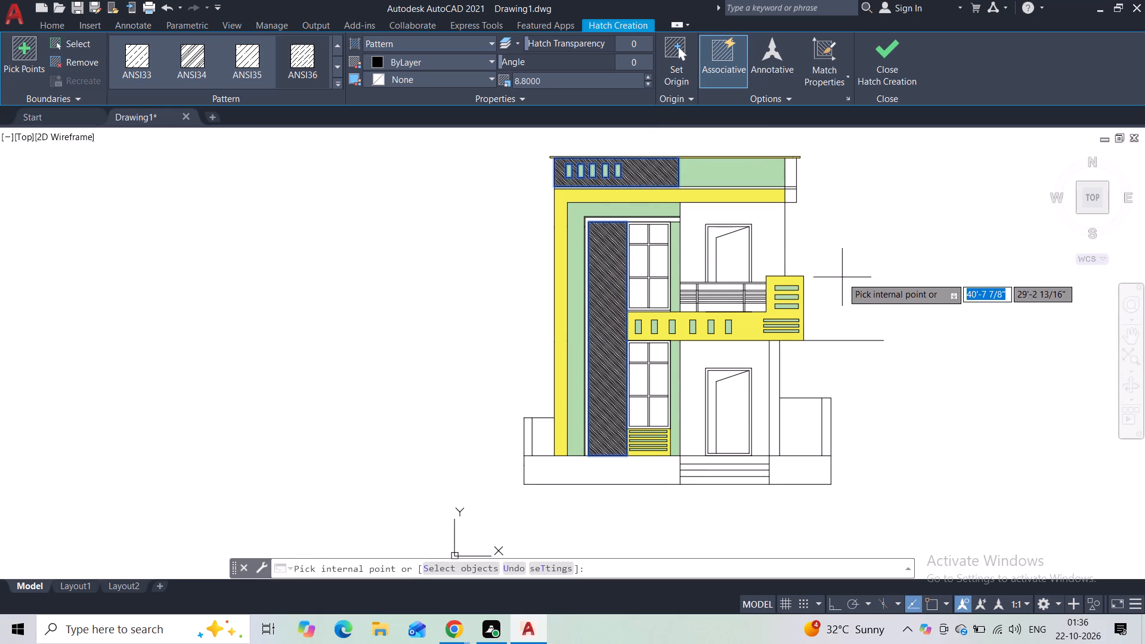
pyautogui.click(591, 479)
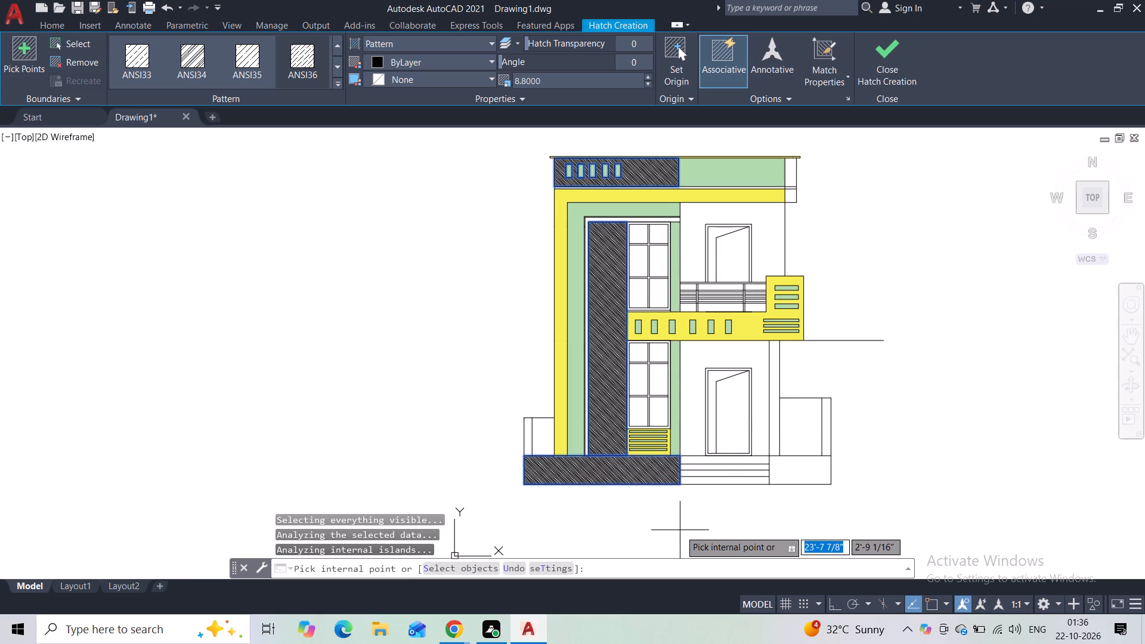
pyautogui.click(795, 473)
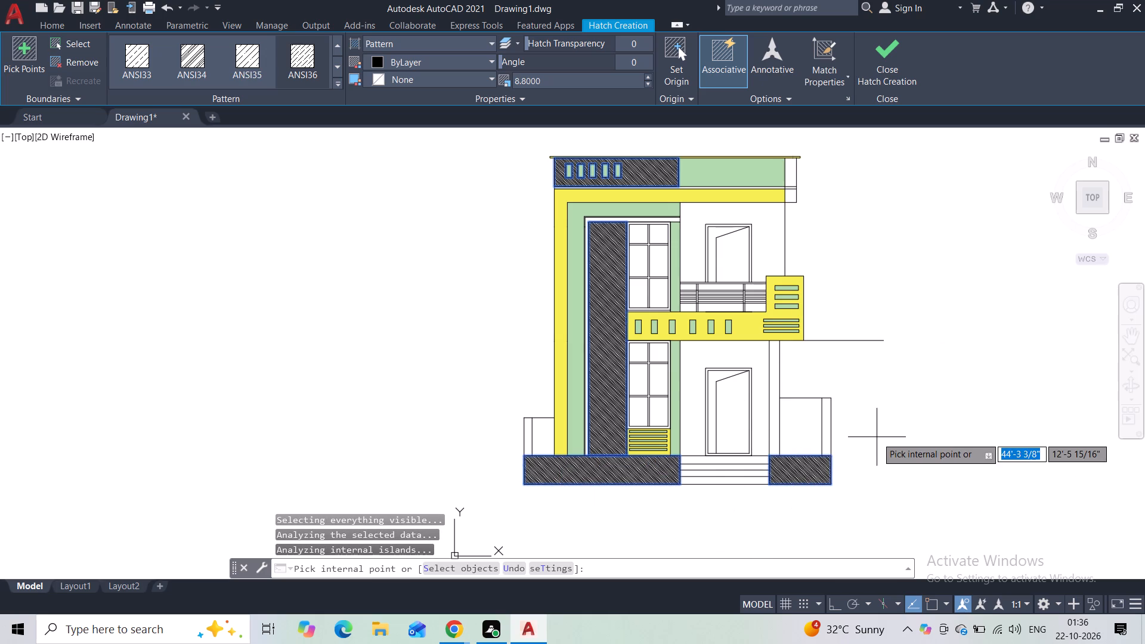
pyautogui.click(870, 75)
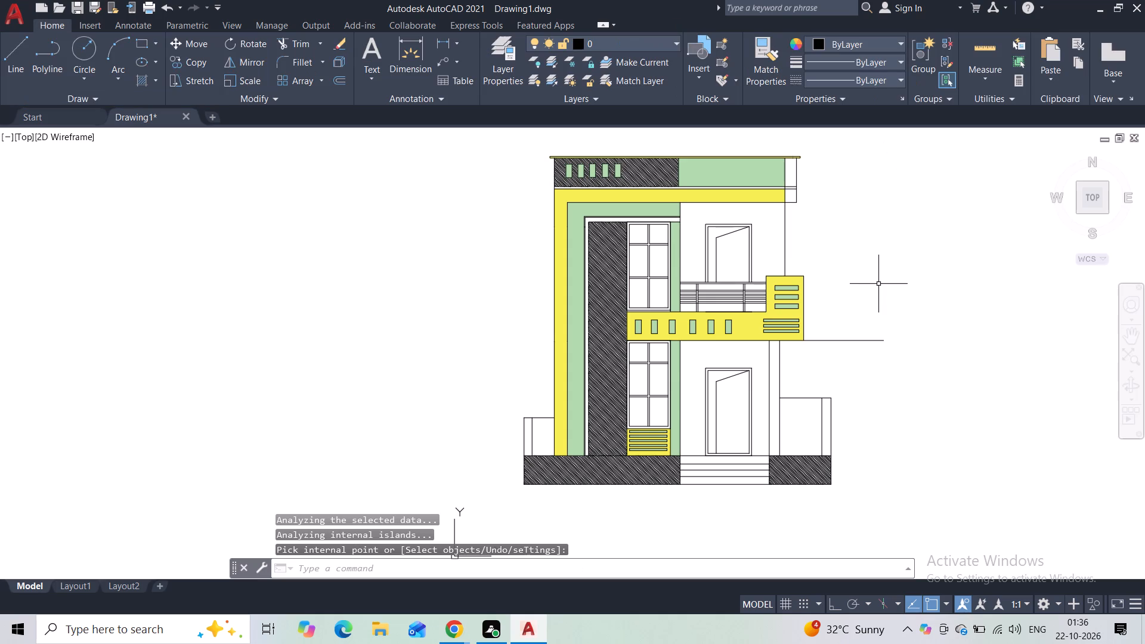
# Hatch the narrow parapet end panel beside the green roof band with ANSI36 at scale 8.8.
pyautogui.press('h')
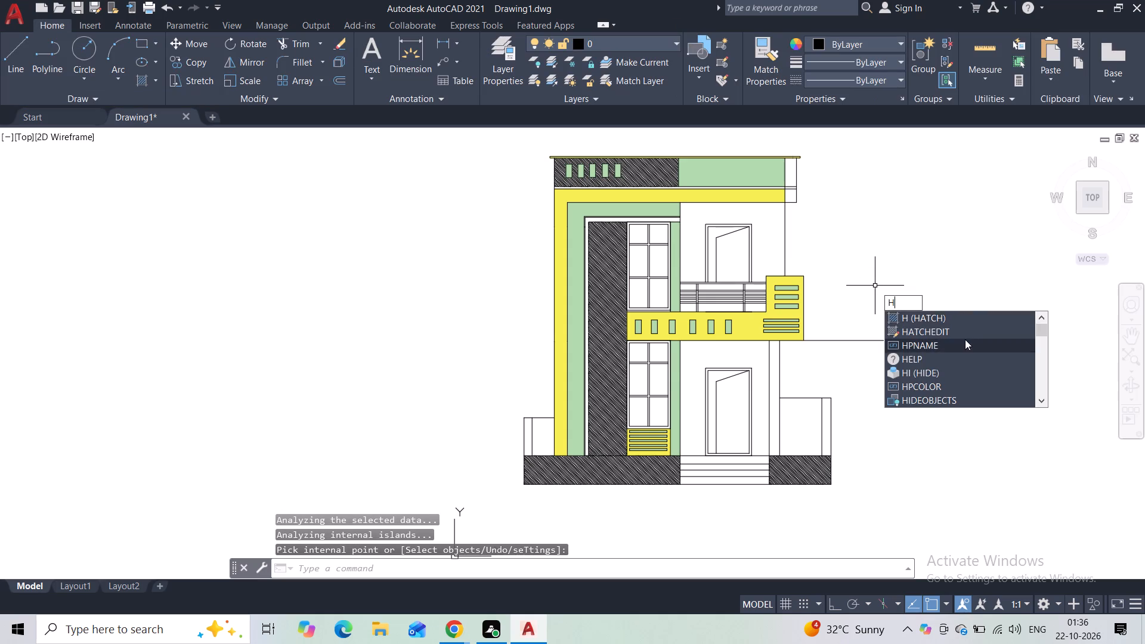
pyautogui.click(942, 320)
pyautogui.moveTo(824, 197); pyautogui.dragTo(824, 199, button='middle')
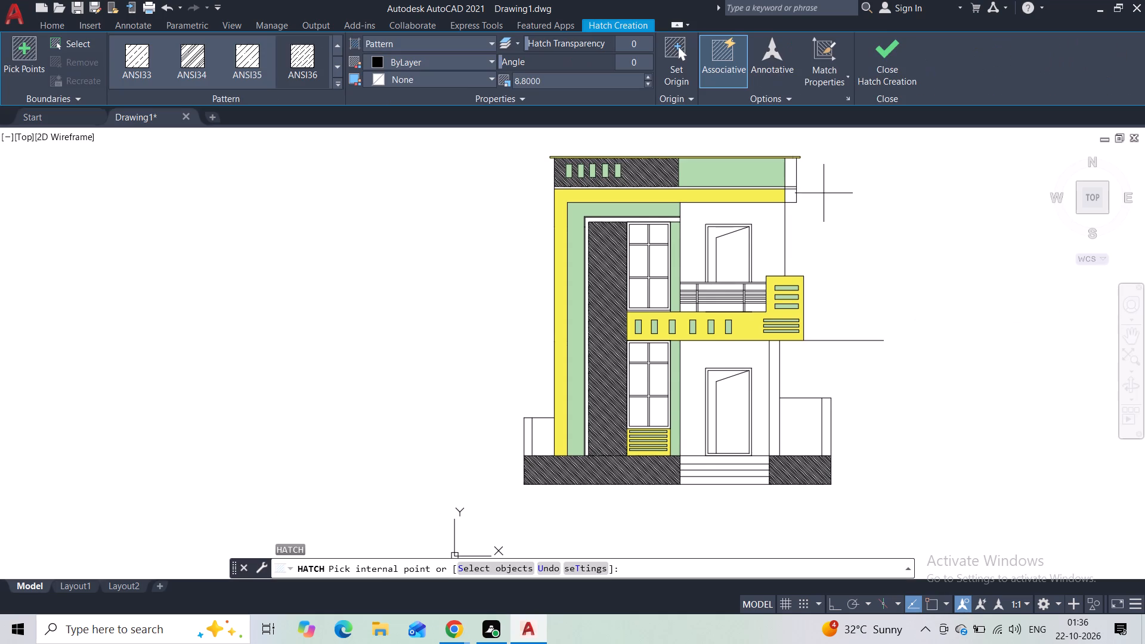
pyautogui.moveTo(824, 199); pyautogui.dragTo(826, 258, button='middle')
pyautogui.scroll(2, 806, 240)
pyautogui.click(767, 222)
pyautogui.scroll(-1, 844, 302)
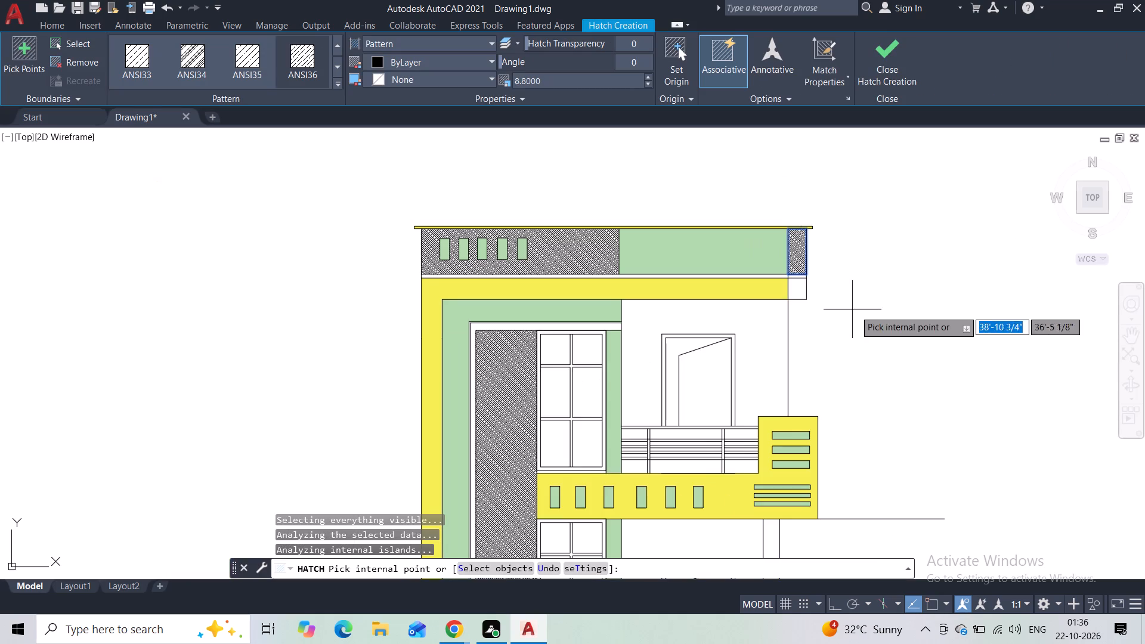
pyautogui.moveTo(866, 357); pyautogui.dragTo(858, 274, button='middle')
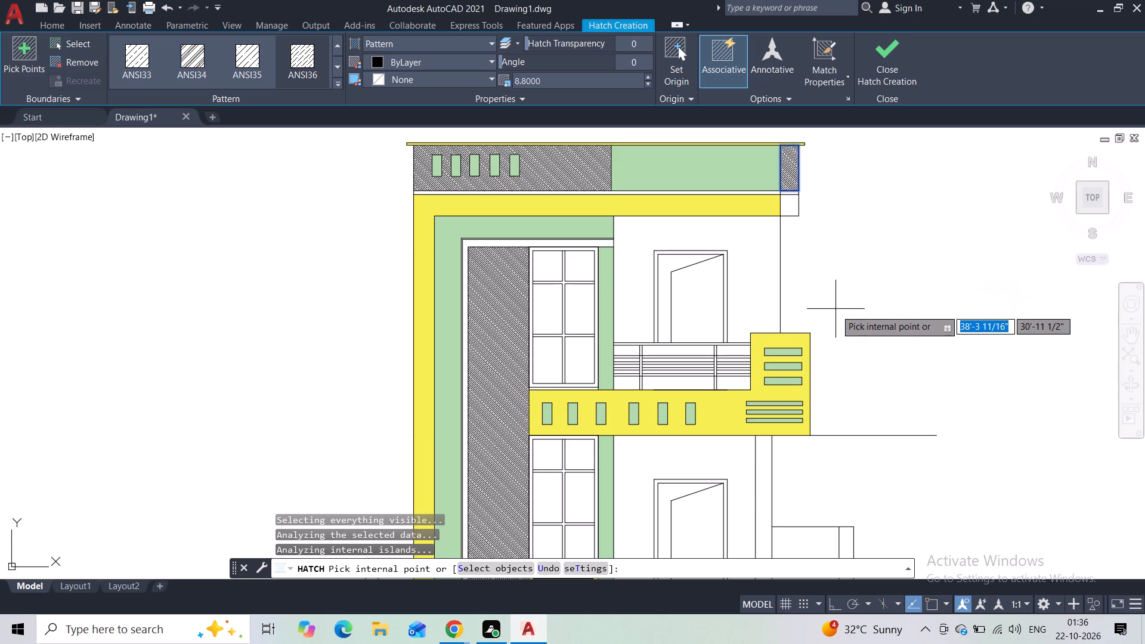
pyautogui.click(874, 79)
# Fill the six panes of the upper-storey window with a gradient hatch using colours 0,0,255 and White.
pyautogui.press('h')
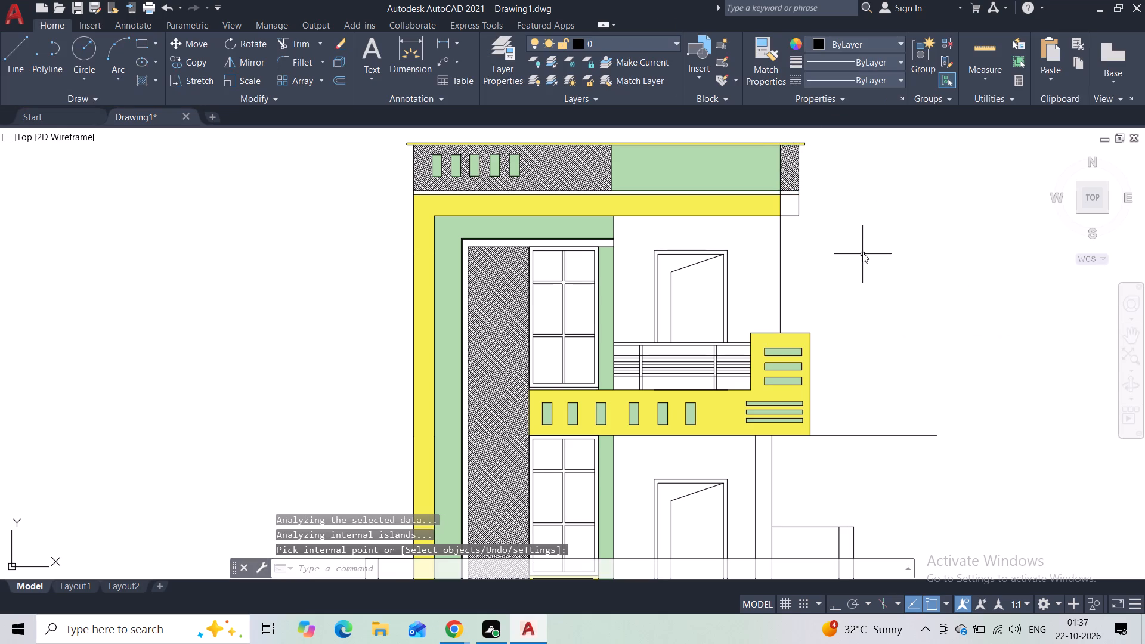
pyautogui.click(896, 288)
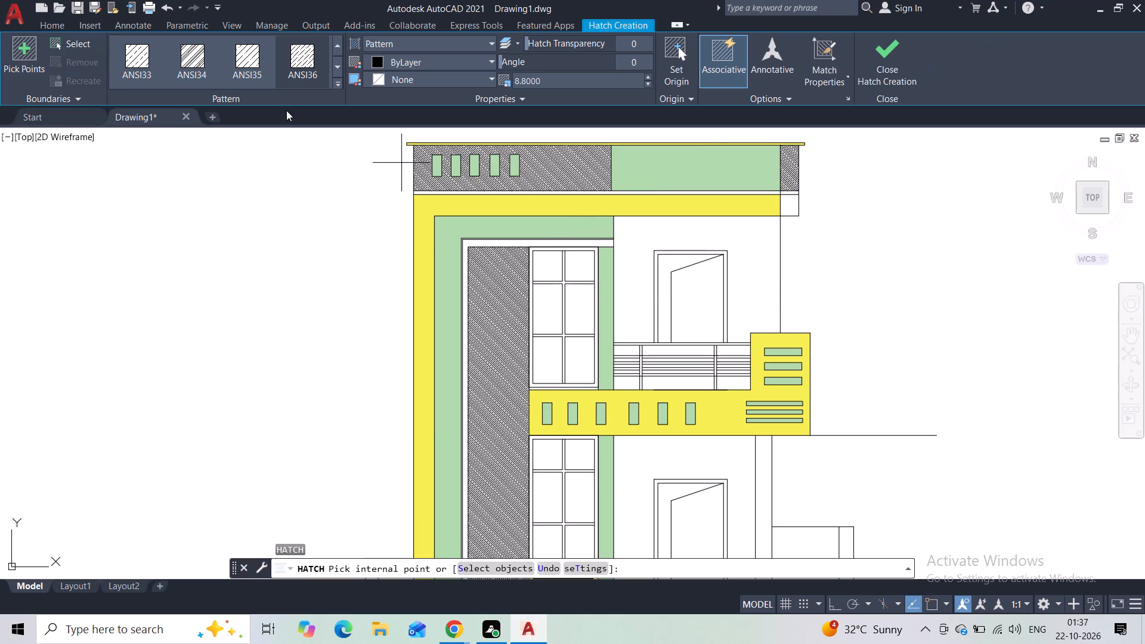
pyautogui.click(339, 85)
pyautogui.scroll(10, 169, 137)
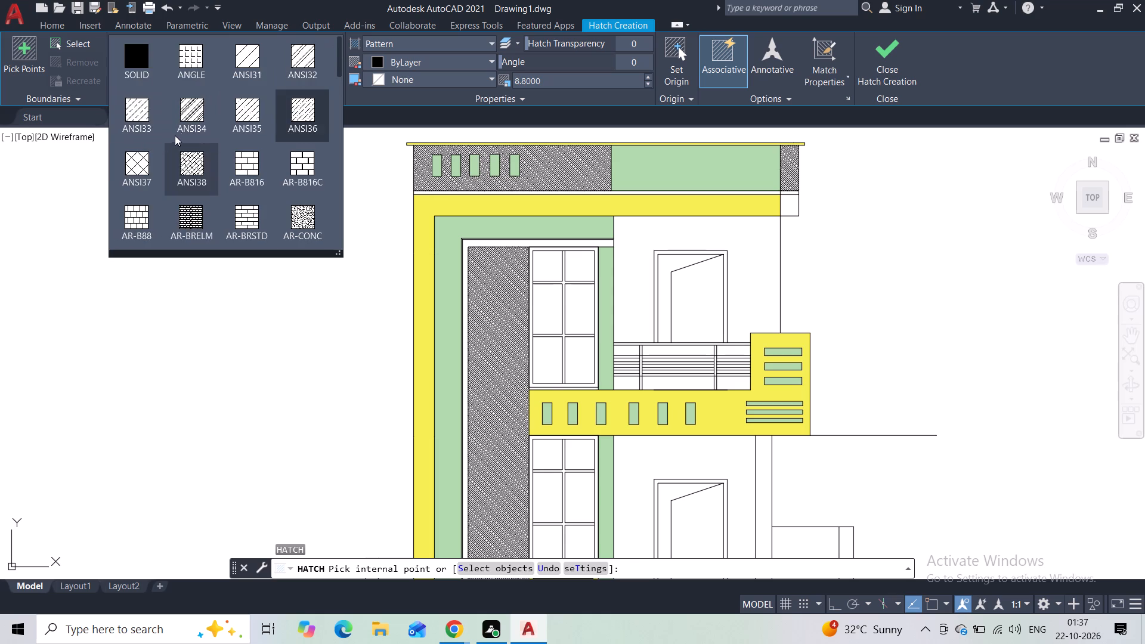
pyautogui.click(149, 75)
pyautogui.click(406, 61)
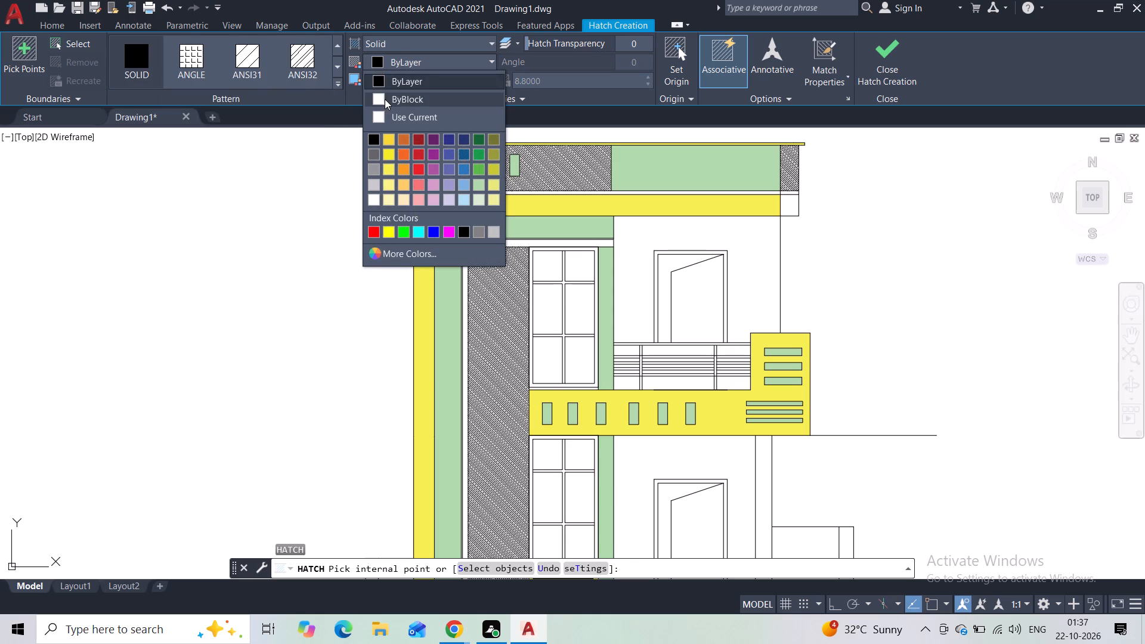
pyautogui.doubleClick(397, 44)
pyautogui.click(390, 73)
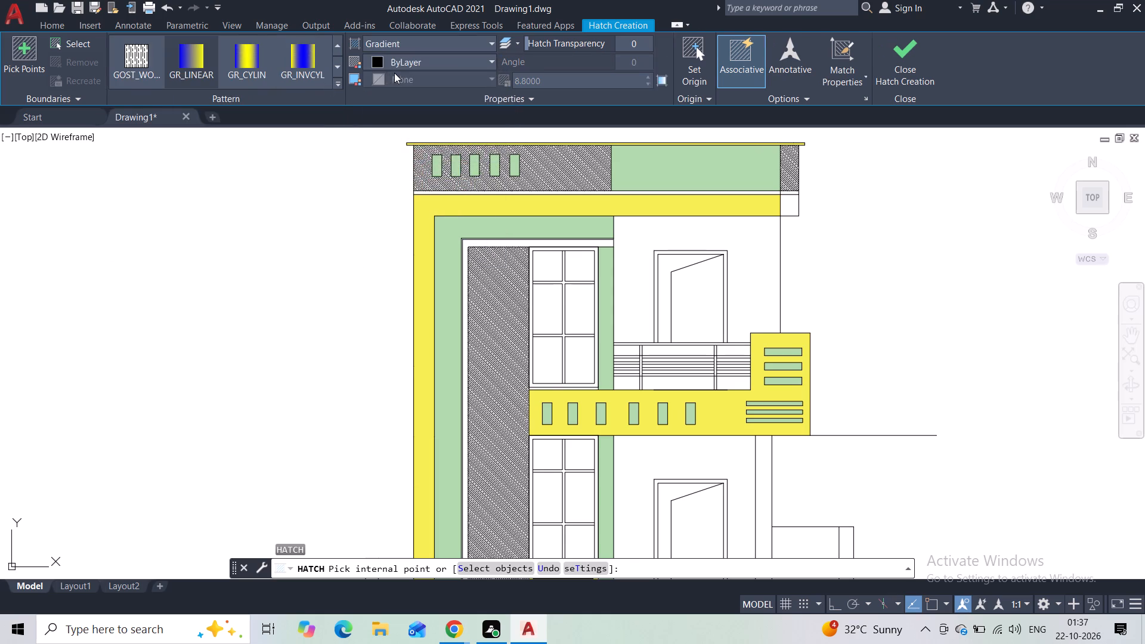
pyautogui.click(401, 76)
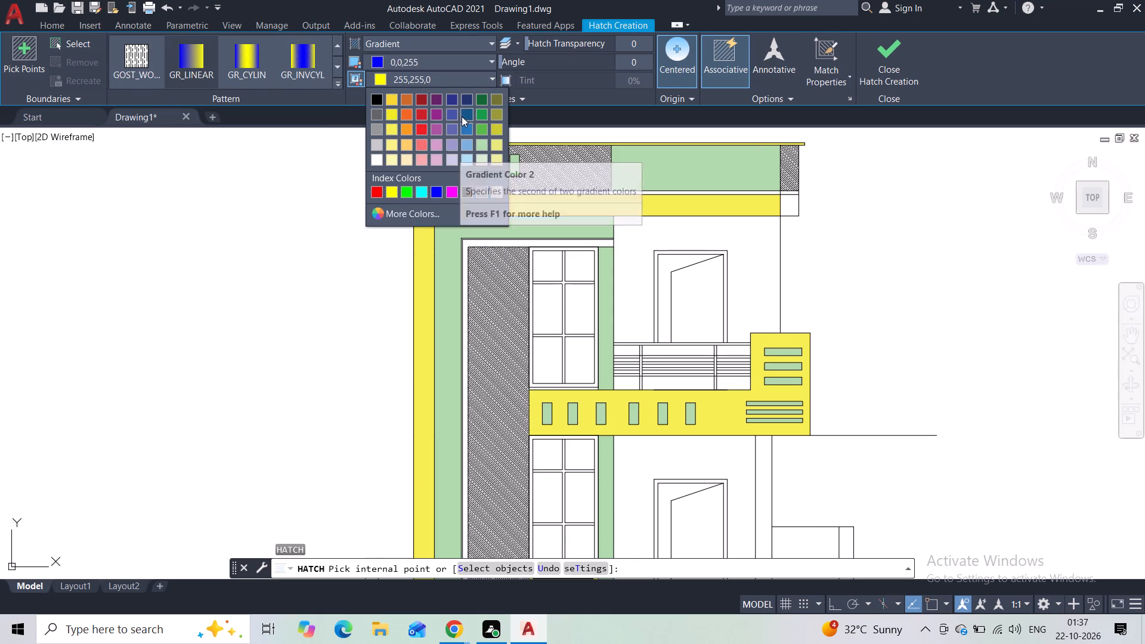
pyautogui.click(470, 187)
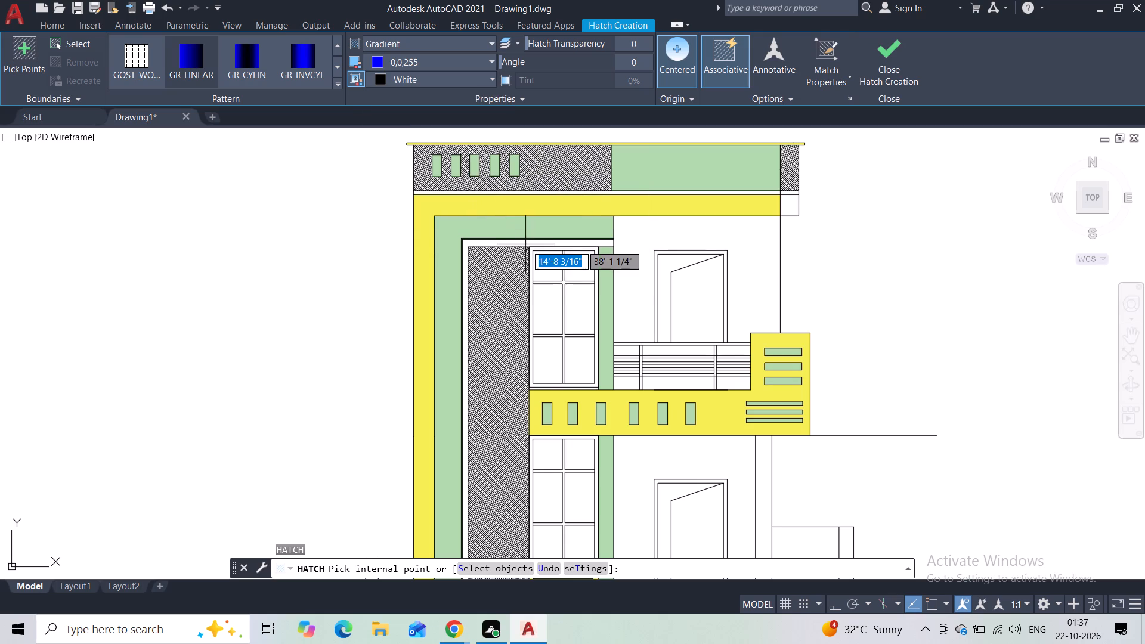
pyautogui.click(555, 276)
pyautogui.click(583, 267)
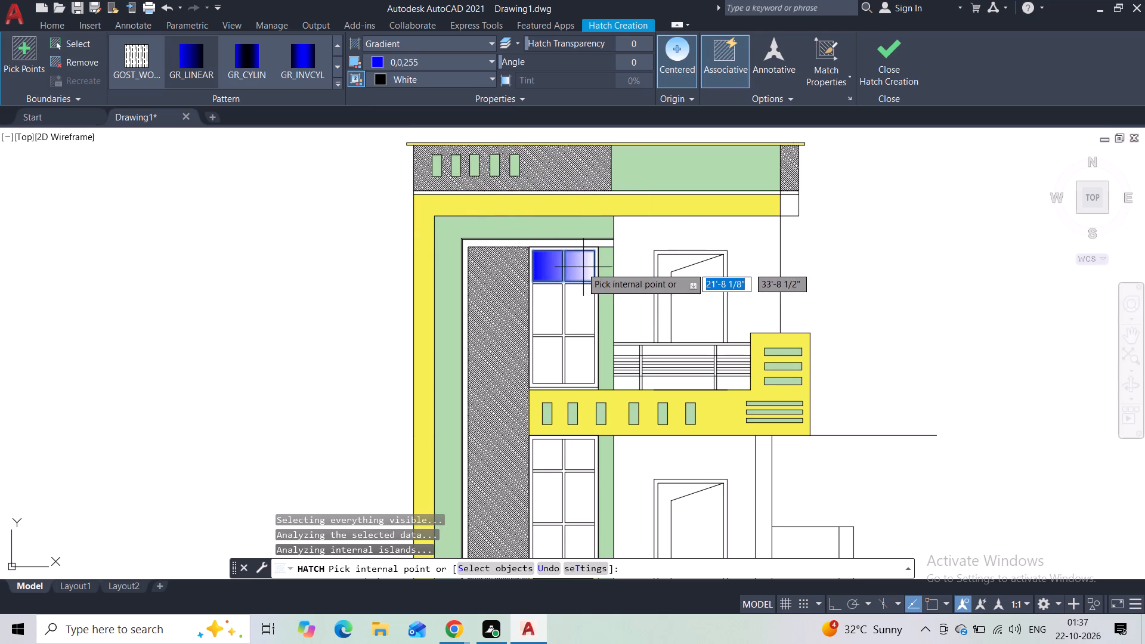
pyautogui.scroll(1, 598, 322)
pyautogui.click(581, 299)
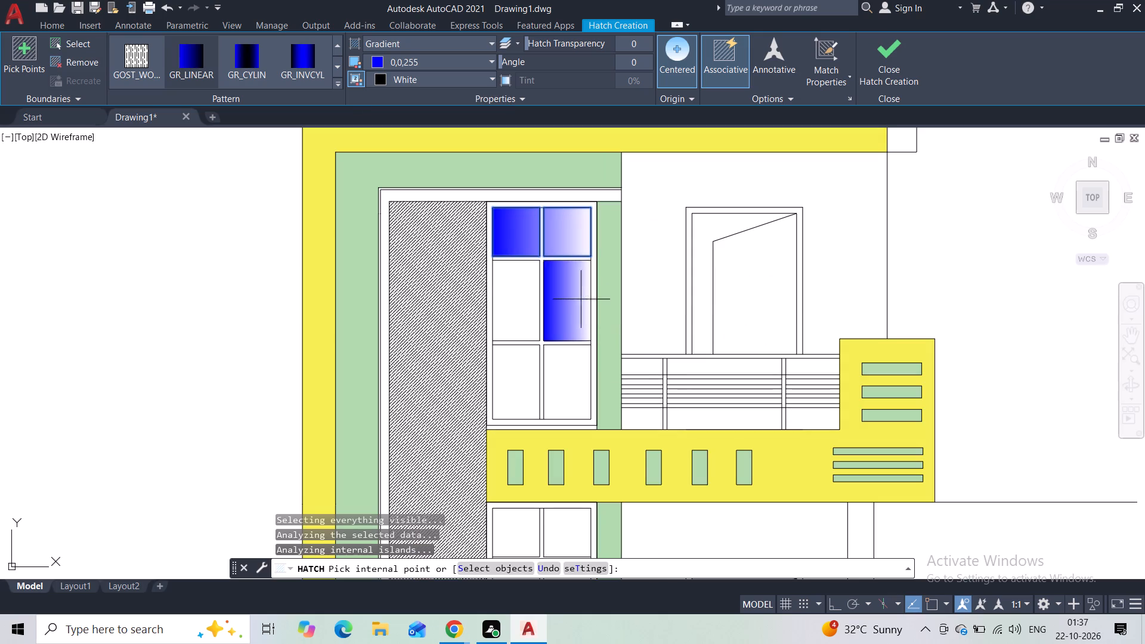
pyautogui.click(524, 299)
pyautogui.click(535, 386)
pyautogui.click(568, 383)
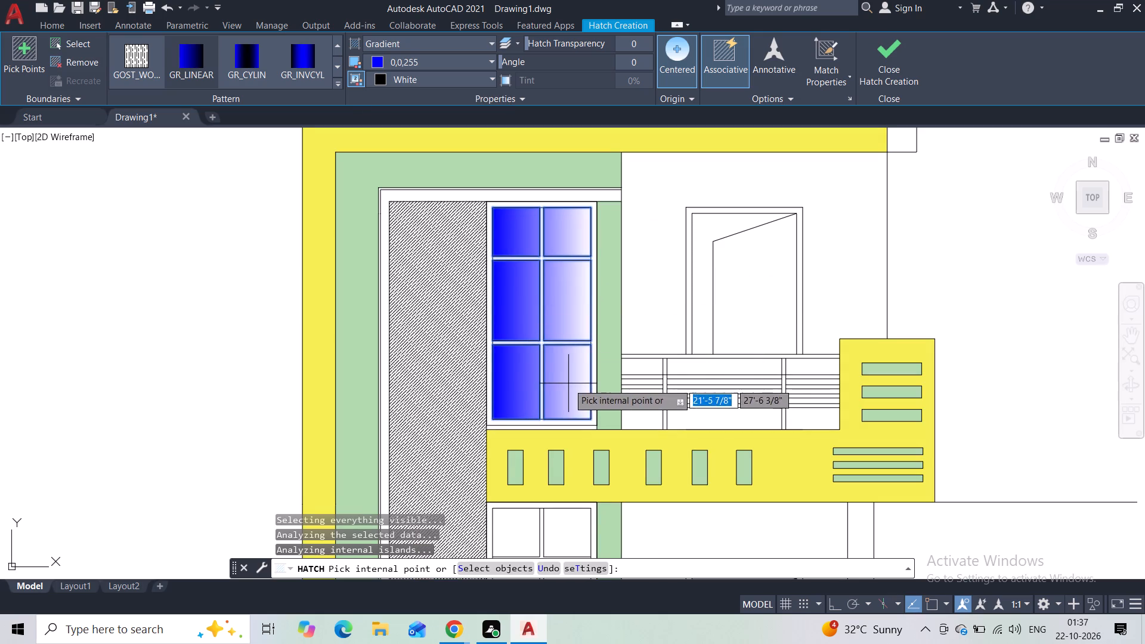
# Fill the six panes of the ground-floor window with the same blue-to-white gradient hatch.
pyautogui.moveTo(546, 331); pyautogui.dragTo(515, 153, button='middle')
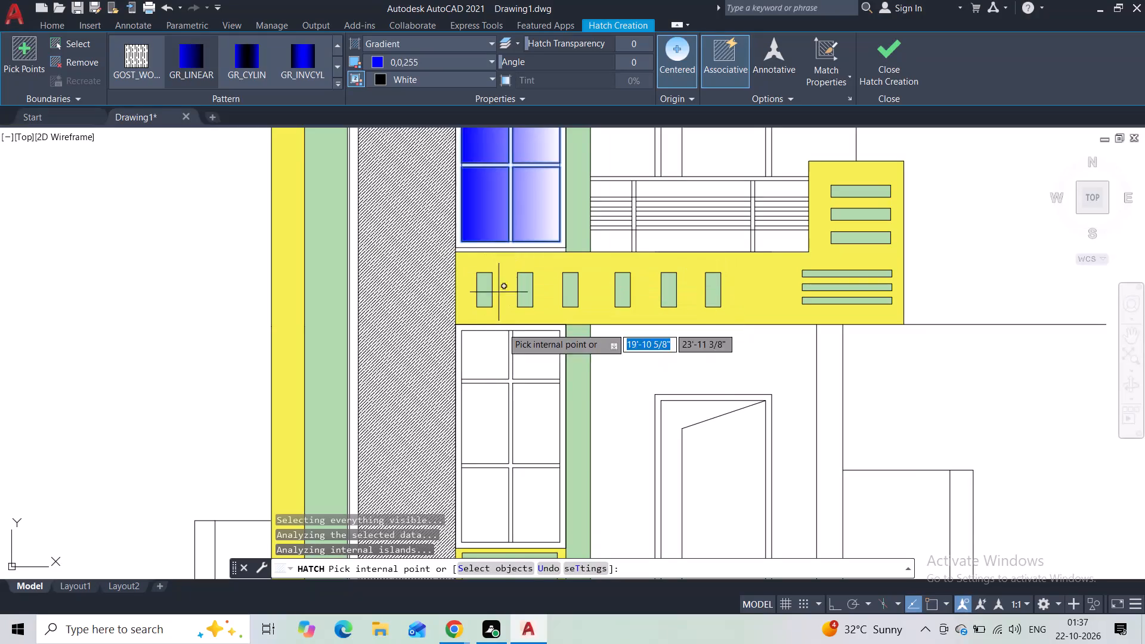
pyautogui.click(488, 361)
pyautogui.click(524, 357)
pyautogui.click(525, 410)
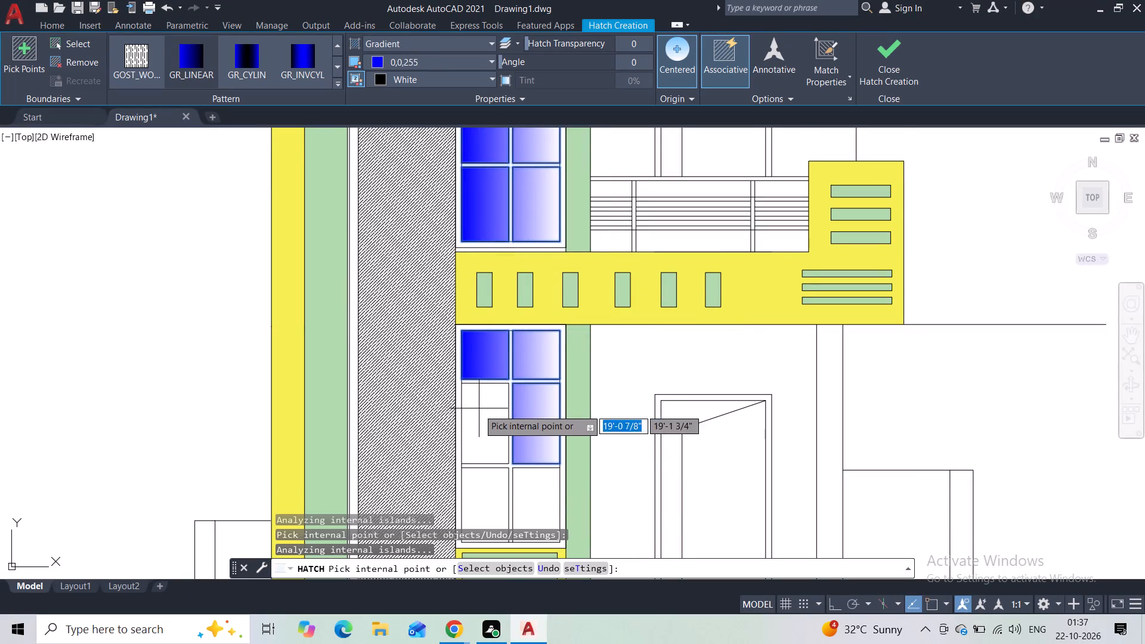
pyautogui.click(478, 411)
pyautogui.moveTo(501, 441); pyautogui.dragTo(493, 262, button='middle')
pyautogui.click(483, 327)
pyautogui.click(515, 328)
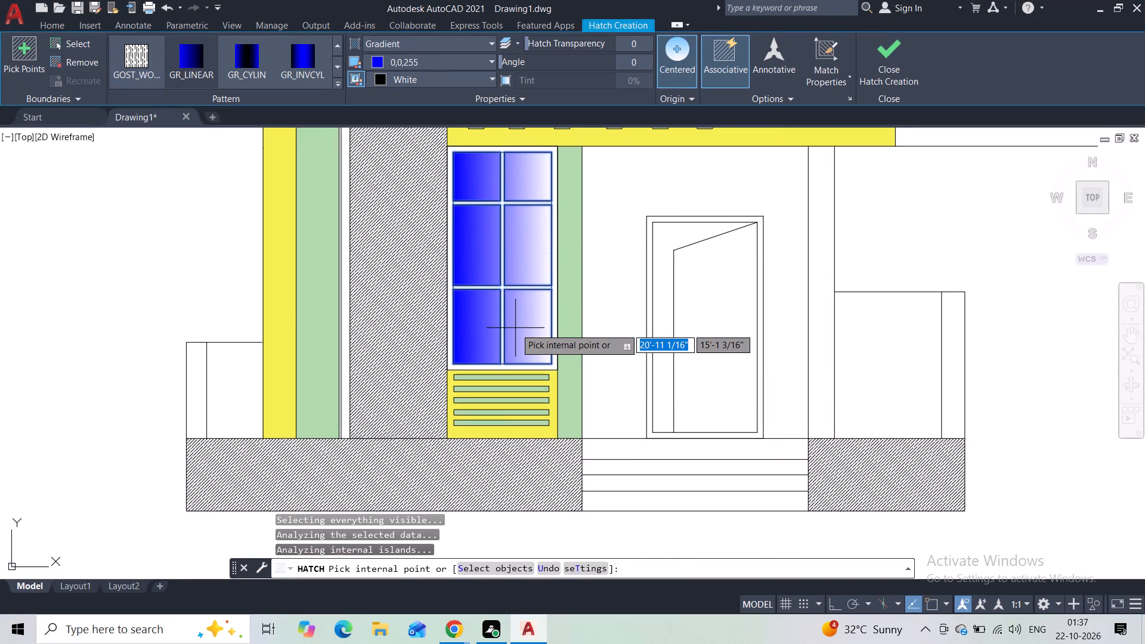
pyautogui.scroll(-4, 515, 329)
pyautogui.scroll(2, 563, 273)
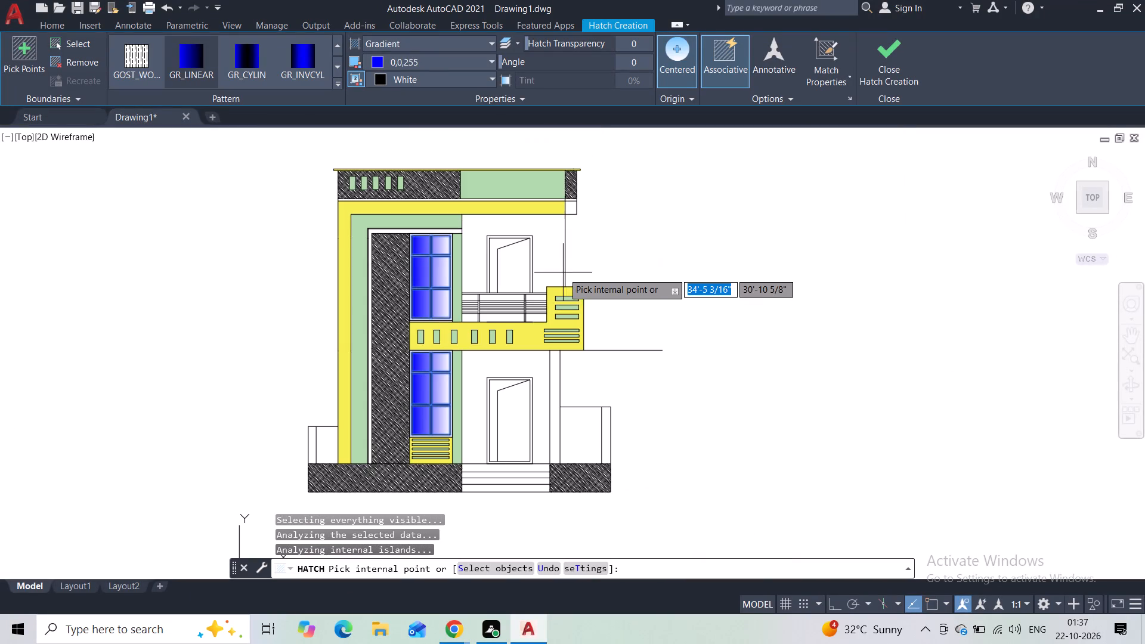
# Change the gradient's second colour to black for the window glass and finish the hatch.
pyautogui.click(420, 83)
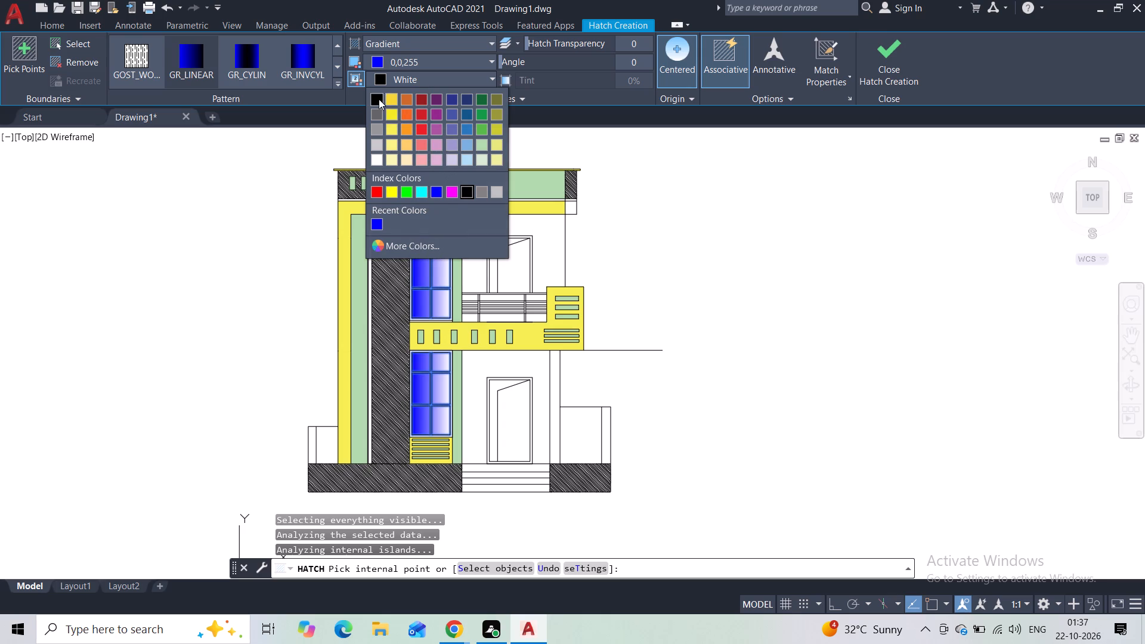
pyautogui.click(379, 100)
pyautogui.click(871, 67)
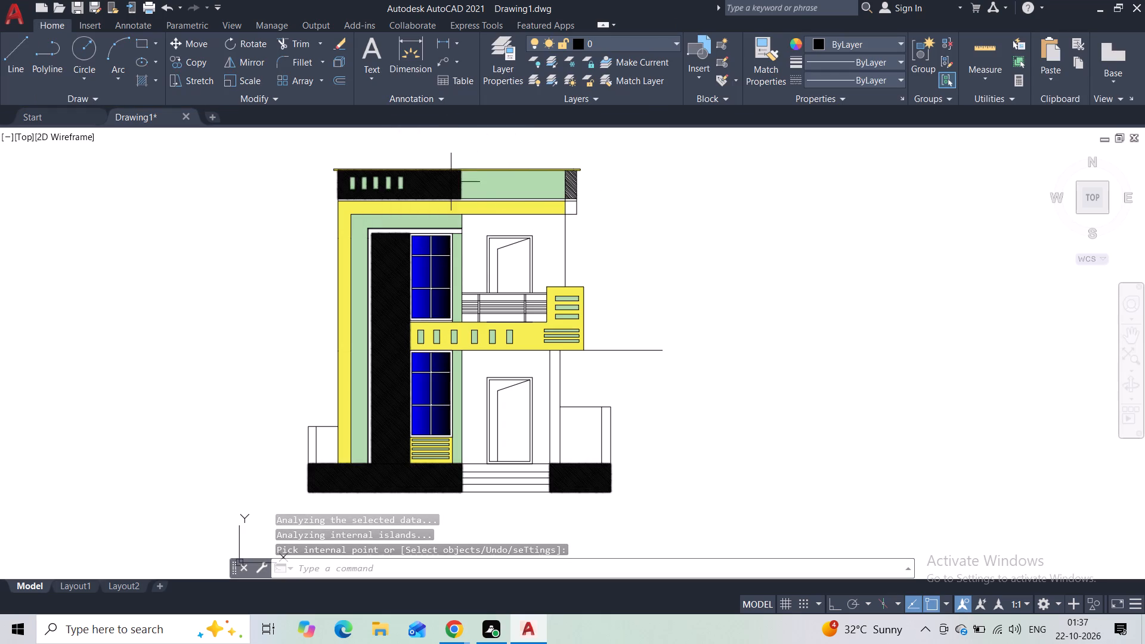
# Fill the outer frame of the upper-storey window with a ByLayer solid hatch and try to include its glazing bars.
pyautogui.press('h')
pyautogui.click(522, 245)
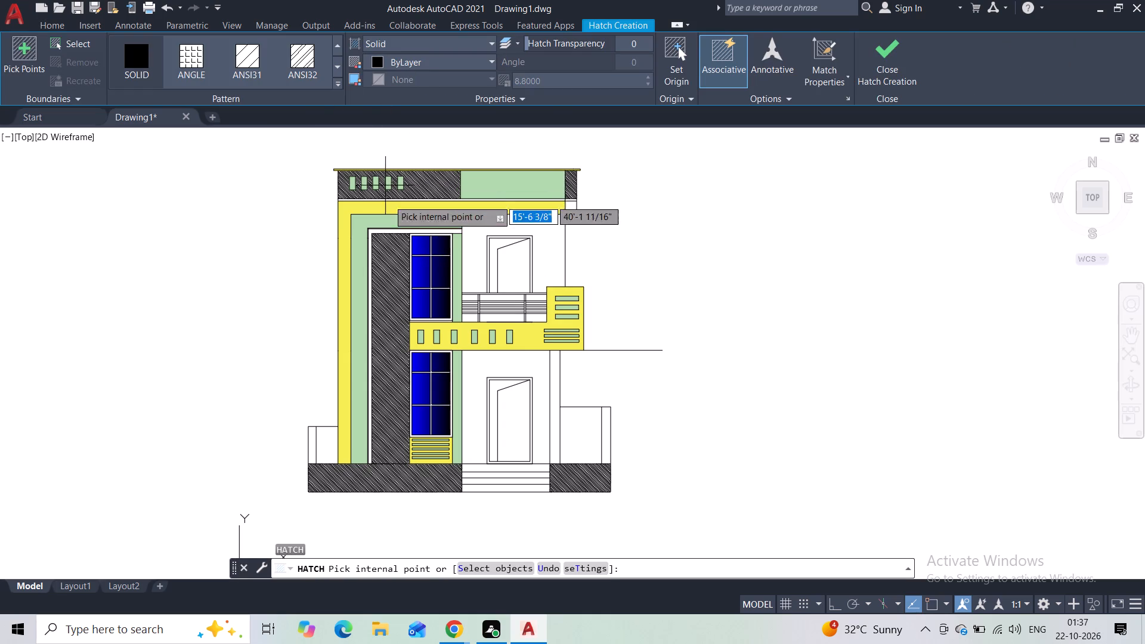
pyautogui.scroll(2, 395, 231)
pyautogui.scroll(2, 461, 284)
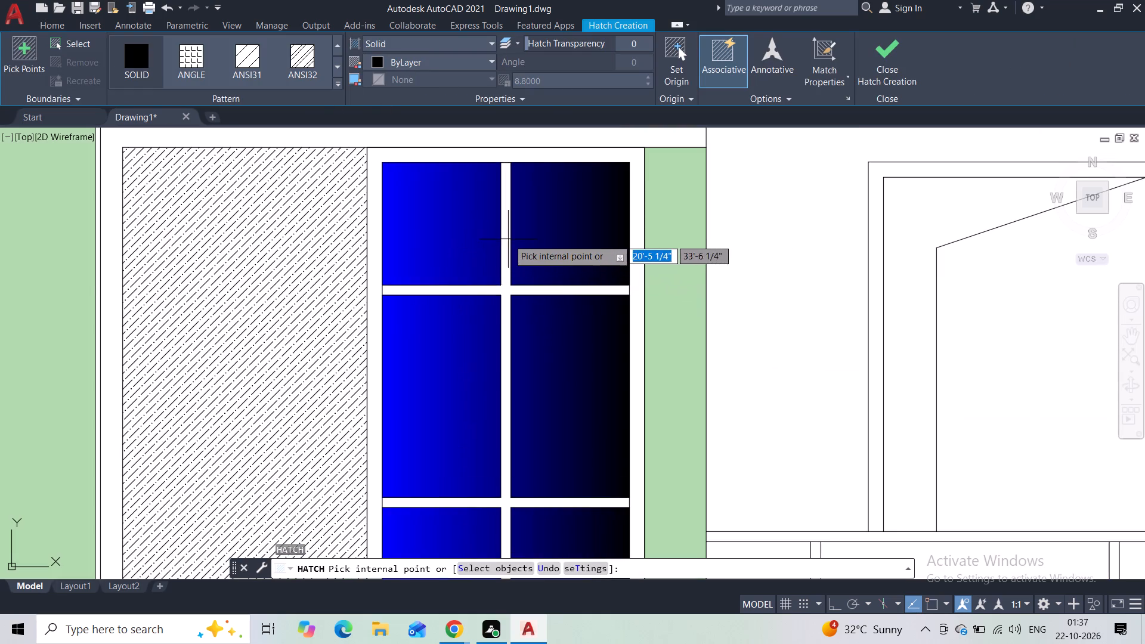
pyautogui.click(503, 222)
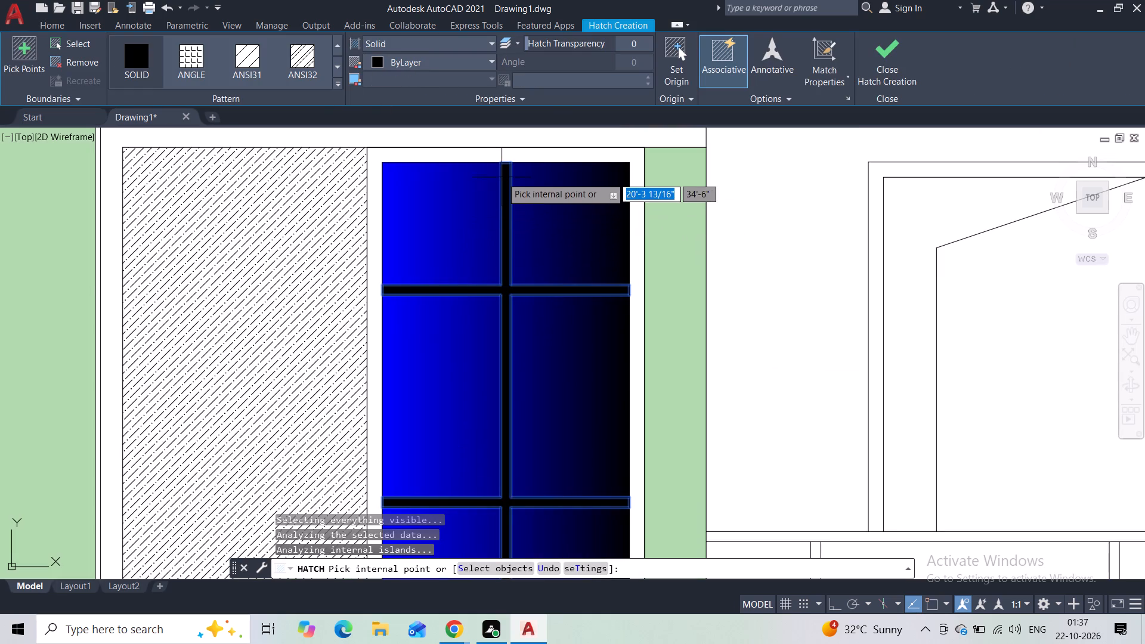
pyautogui.click(504, 157)
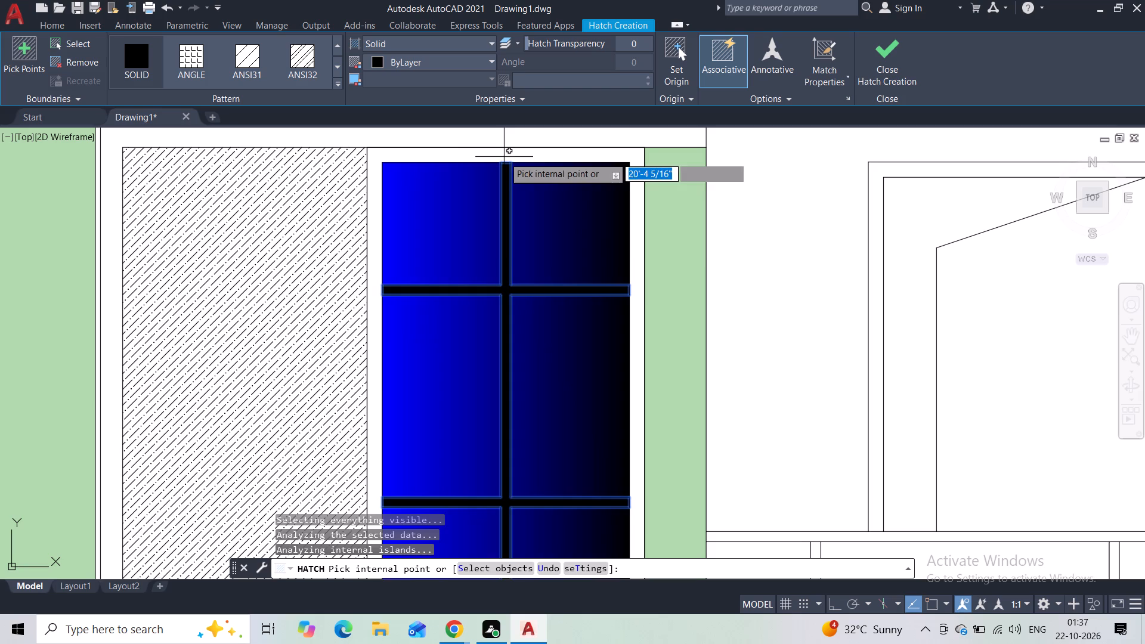
pyautogui.click(505, 289)
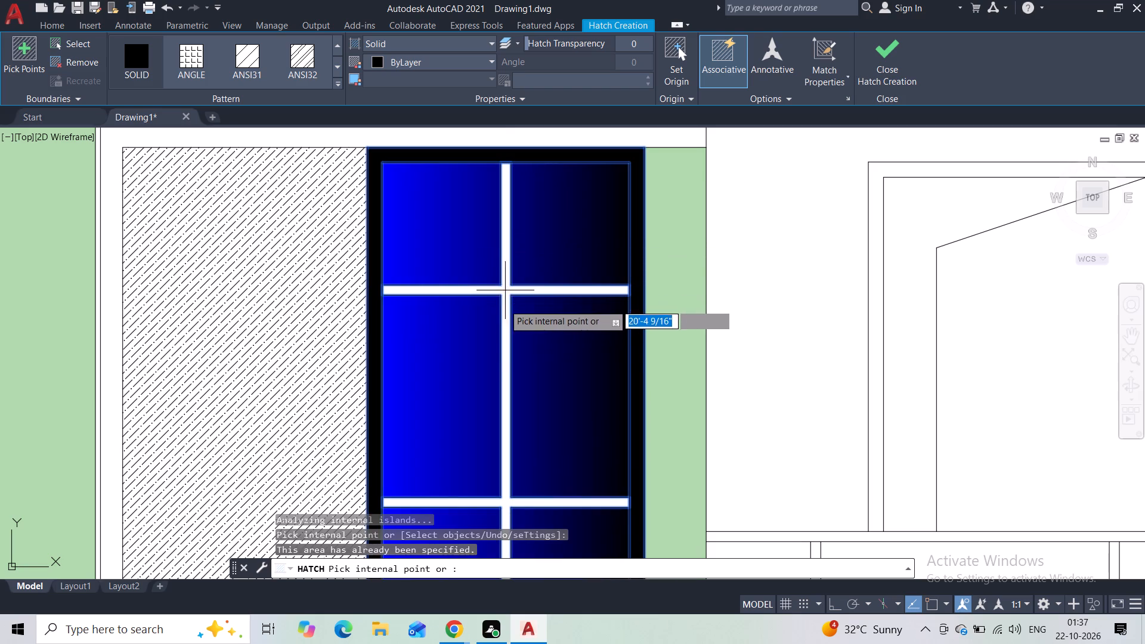
pyautogui.scroll(-2, 505, 339)
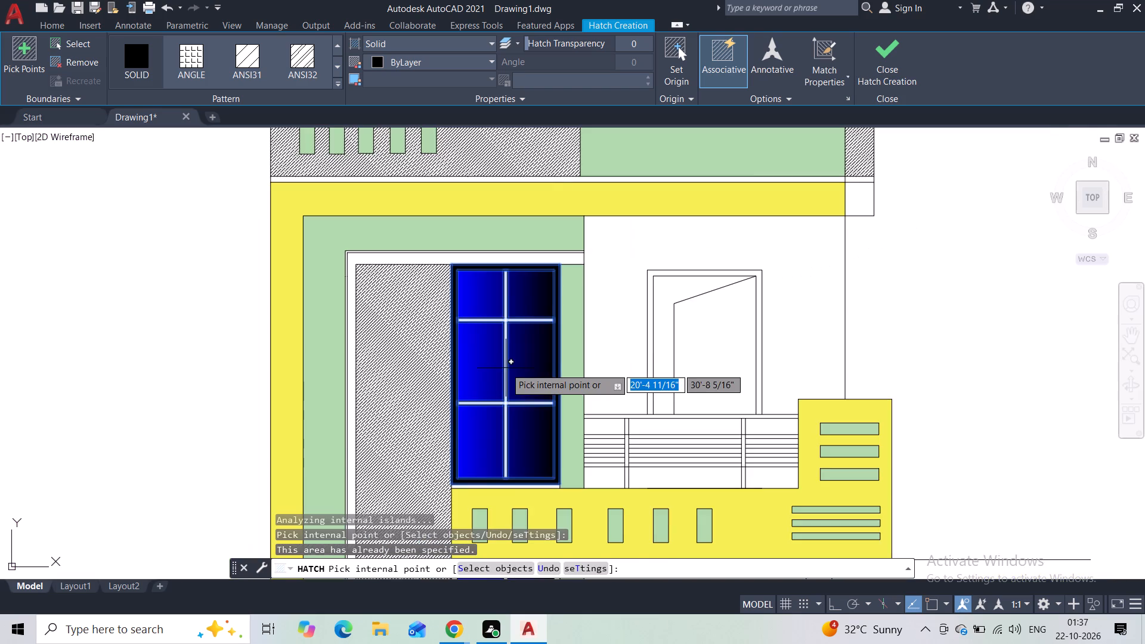
pyautogui.moveTo(506, 370); pyautogui.dragTo(499, 242, button='middle')
pyautogui.scroll(2, 485, 293)
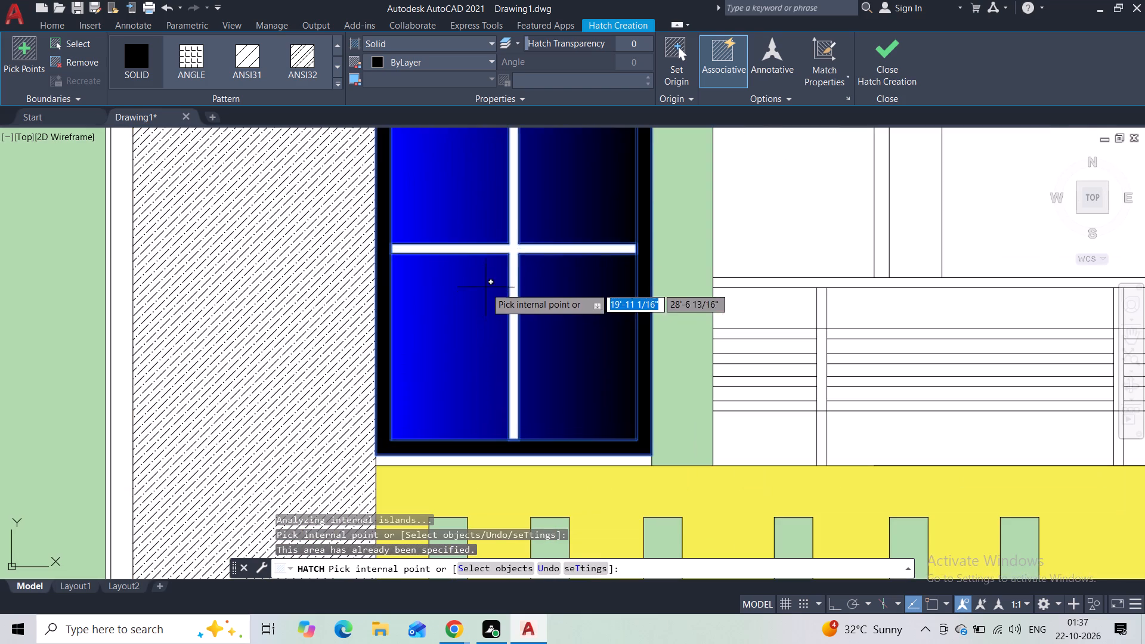
pyautogui.click(516, 247)
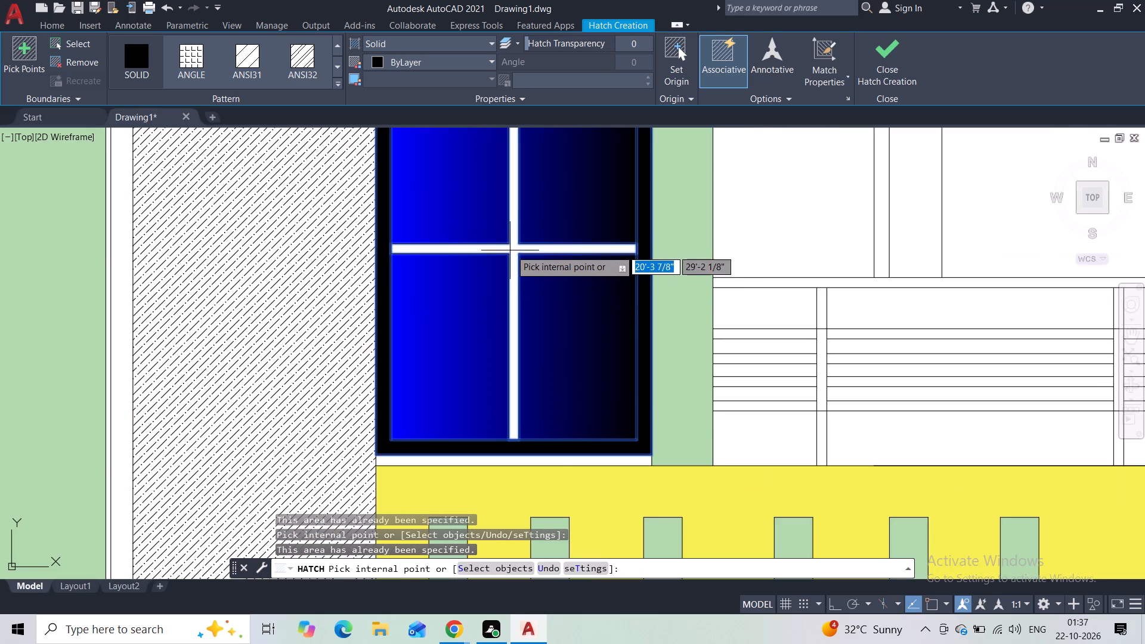
pyautogui.click(511, 249)
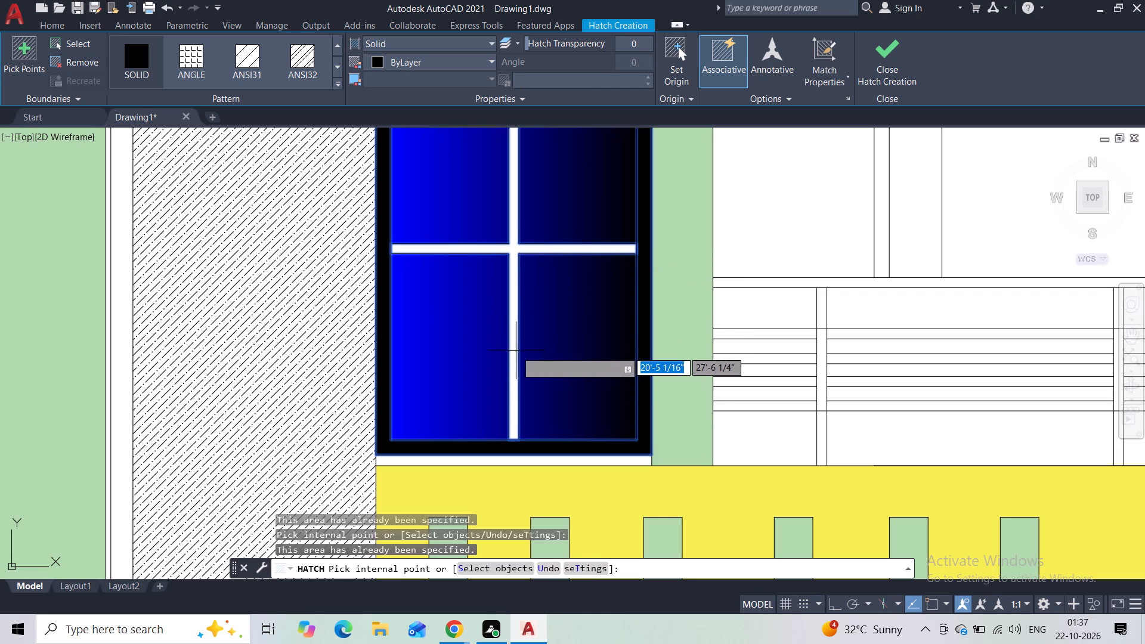
pyautogui.click(515, 351)
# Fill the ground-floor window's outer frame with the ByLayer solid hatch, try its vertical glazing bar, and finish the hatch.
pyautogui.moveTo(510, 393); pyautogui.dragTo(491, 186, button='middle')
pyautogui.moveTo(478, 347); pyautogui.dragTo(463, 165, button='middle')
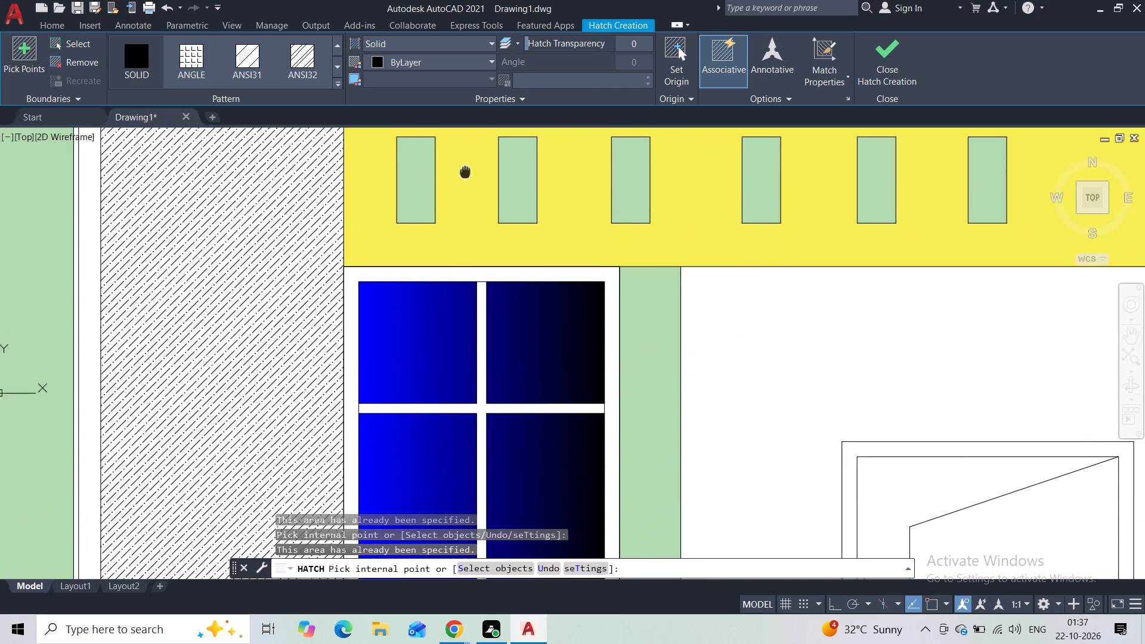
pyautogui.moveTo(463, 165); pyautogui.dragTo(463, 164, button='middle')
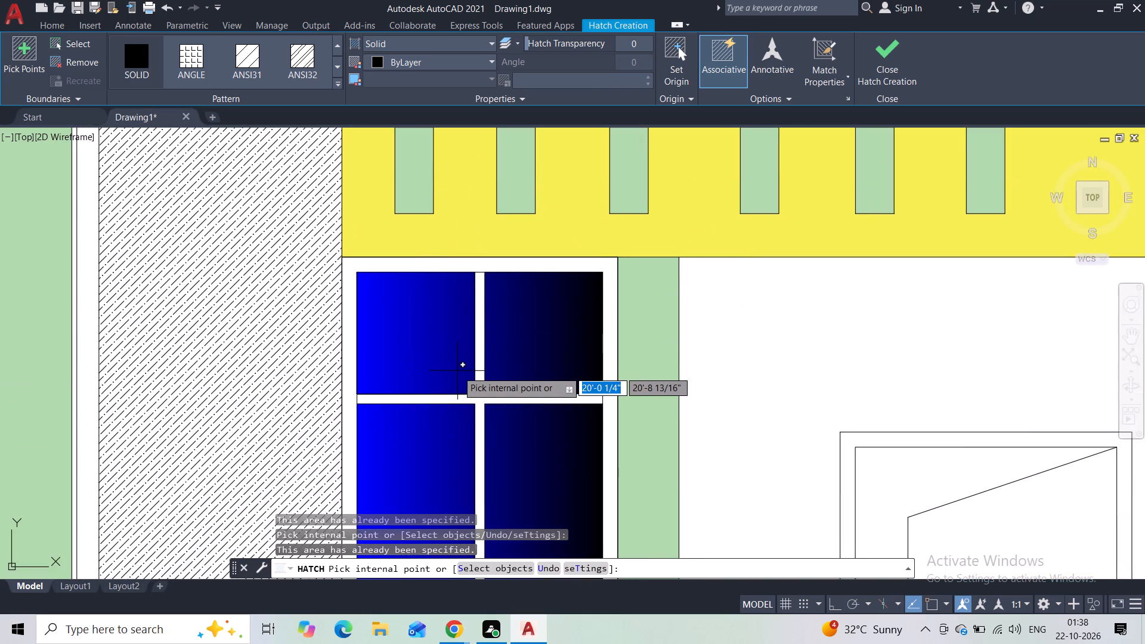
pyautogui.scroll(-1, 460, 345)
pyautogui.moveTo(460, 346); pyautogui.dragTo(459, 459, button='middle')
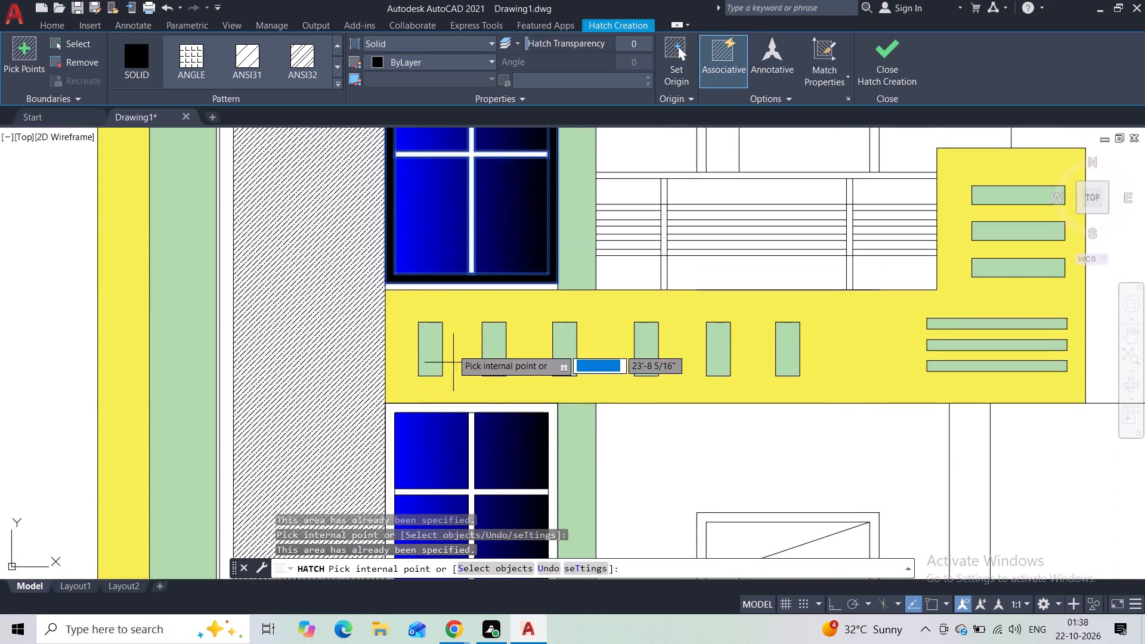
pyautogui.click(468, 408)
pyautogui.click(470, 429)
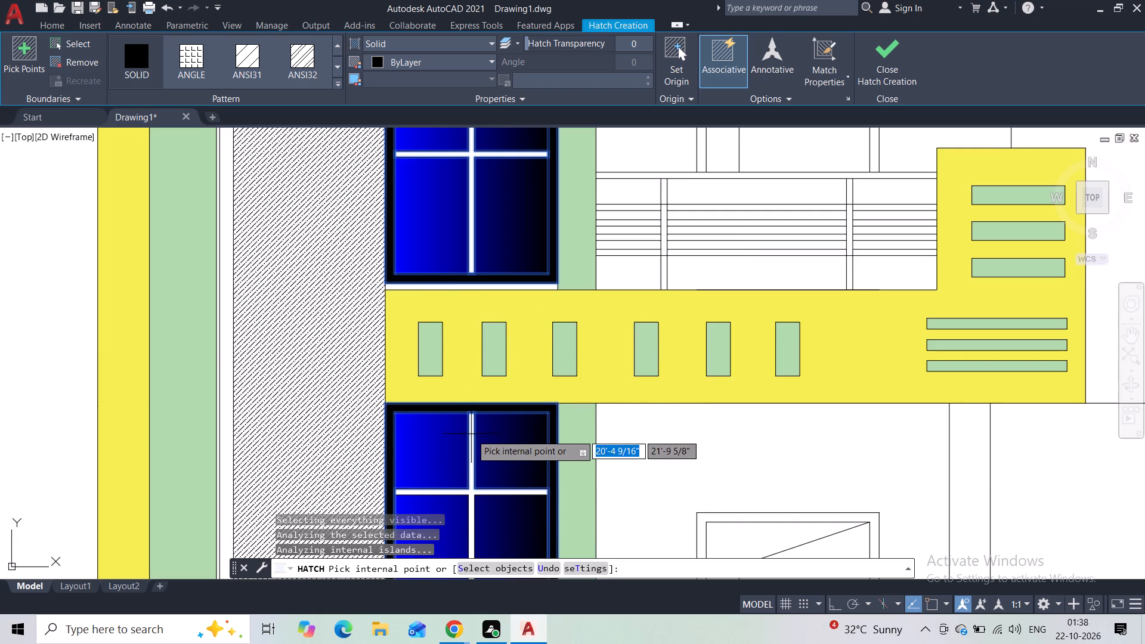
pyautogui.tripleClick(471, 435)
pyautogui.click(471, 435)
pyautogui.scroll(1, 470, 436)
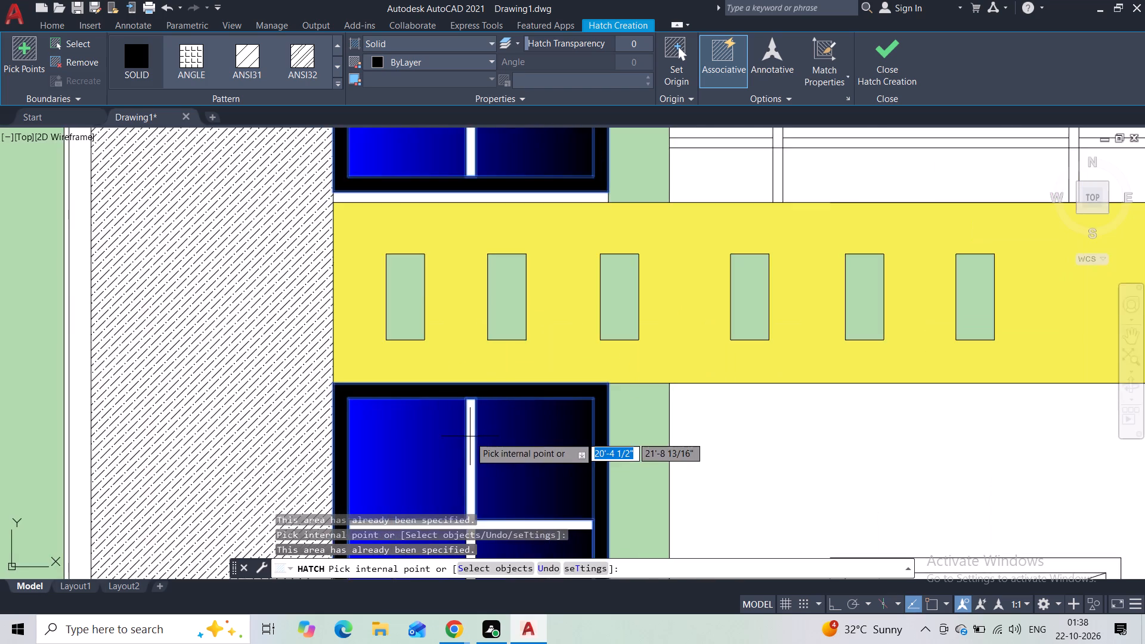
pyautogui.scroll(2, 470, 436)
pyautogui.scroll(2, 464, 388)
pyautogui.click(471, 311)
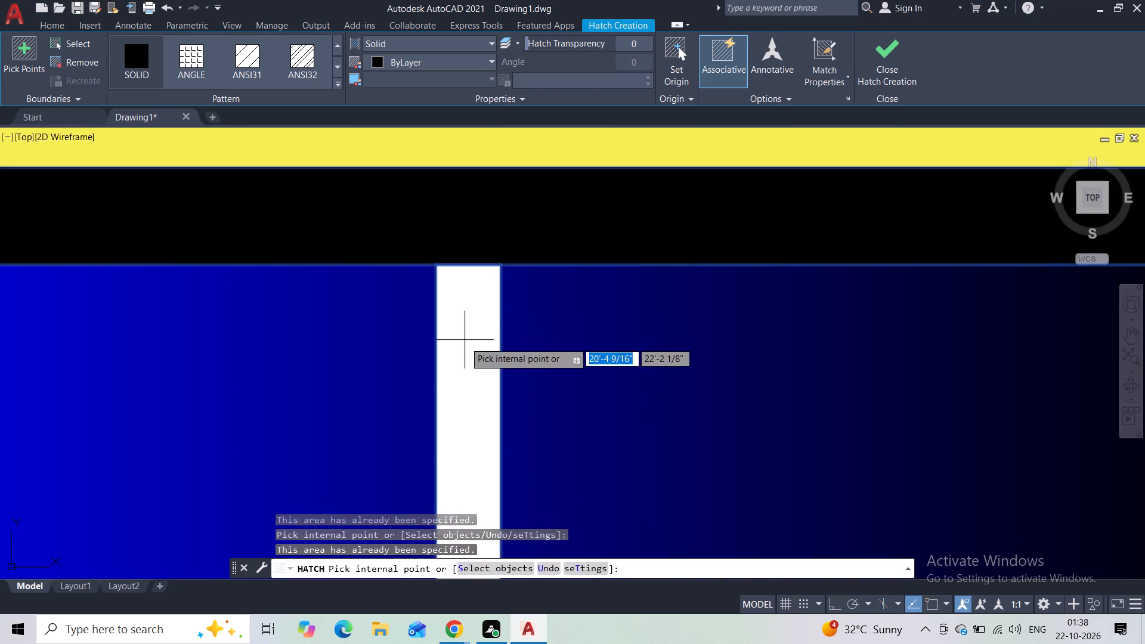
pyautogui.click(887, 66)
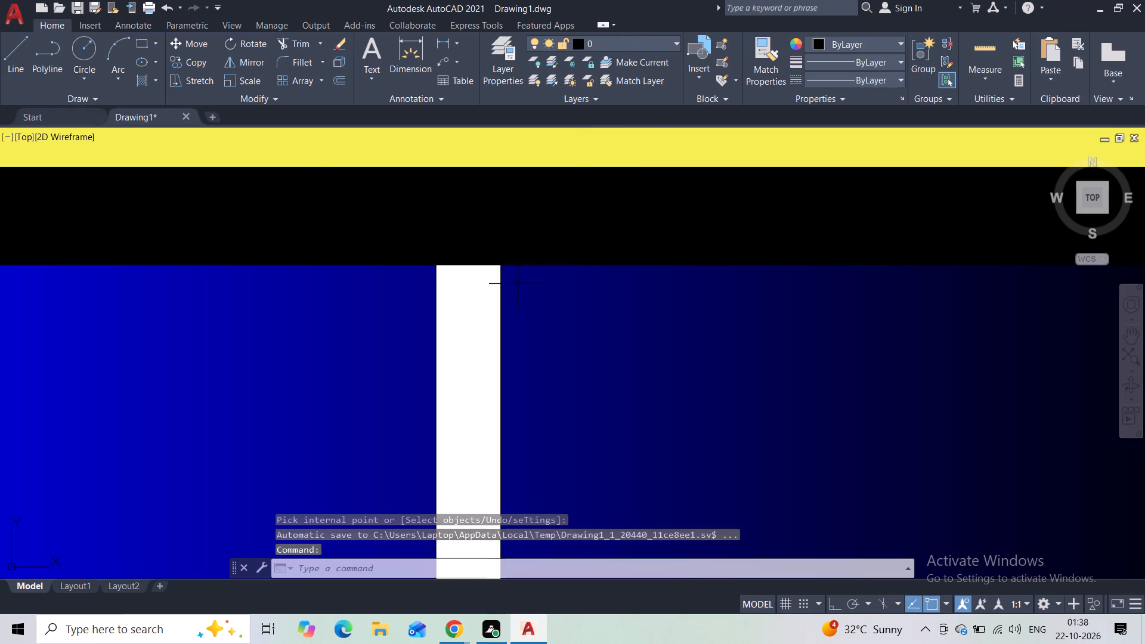
# Trim the inner frame line across the top end of the ground-floor window's vertical glazing bar.
pyautogui.scroll(-4, 473, 246)
pyautogui.scroll(3, 466, 250)
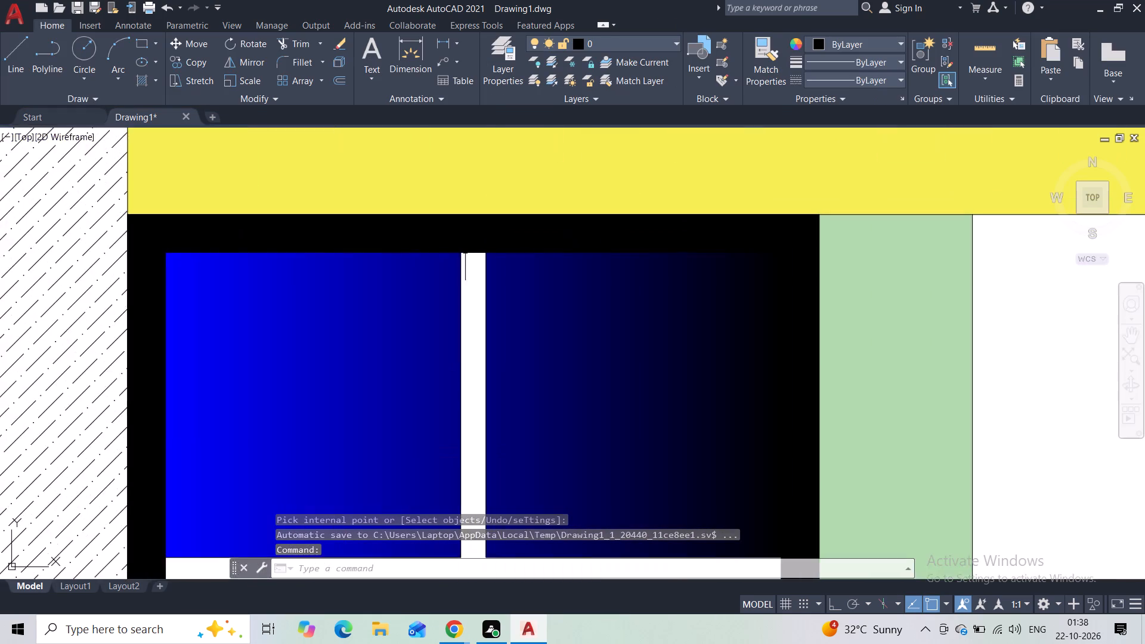
pyautogui.scroll(2, 465, 252)
pyautogui.click(292, 43)
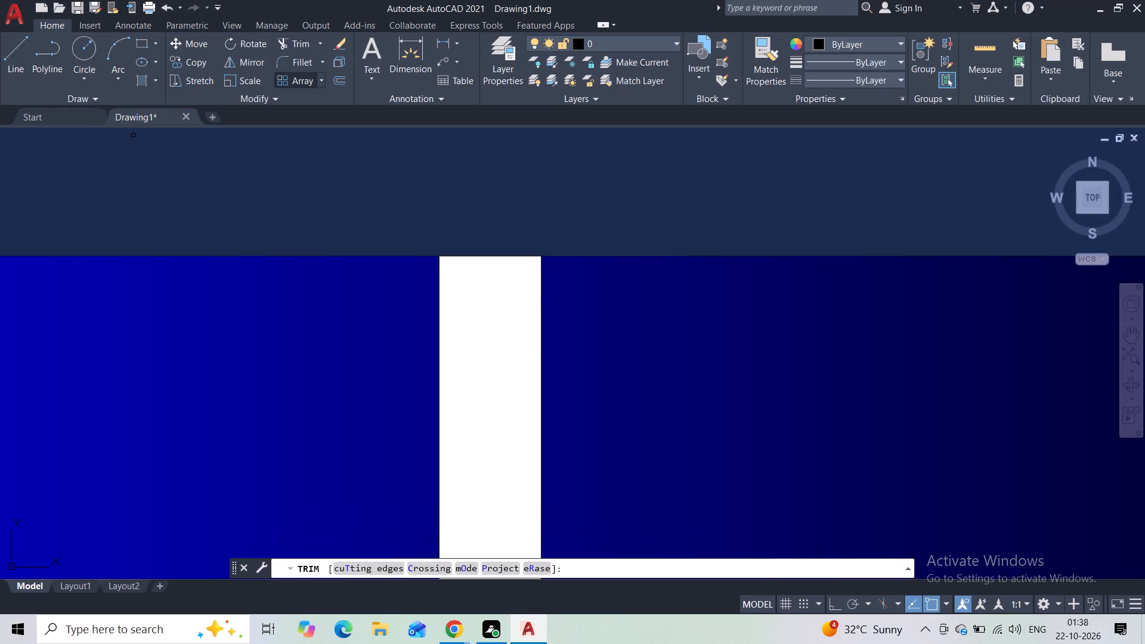
pyautogui.moveTo(472, 250); pyautogui.dragTo(469, 295)
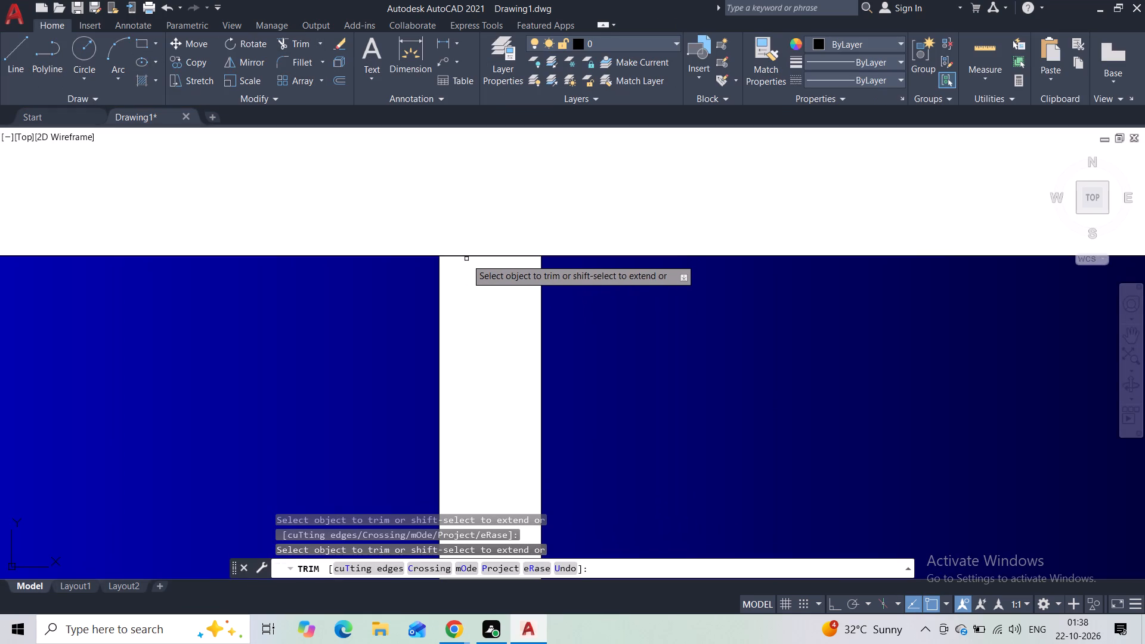
pyautogui.click(470, 257)
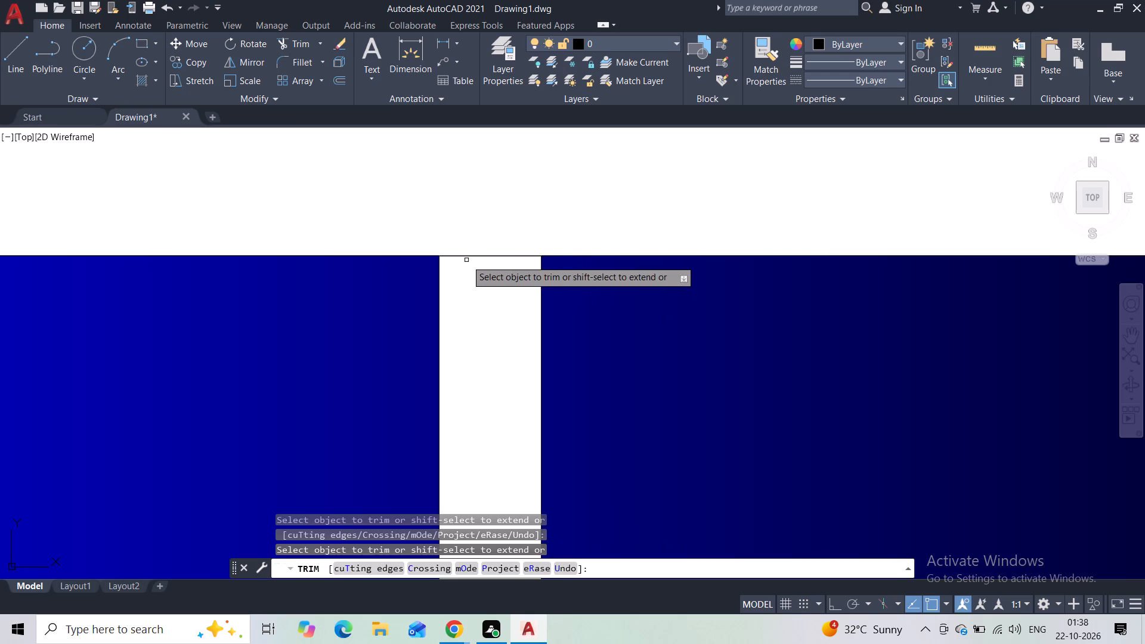
pyautogui.click(468, 257)
# Trim the inner frame lines closing both ends of the ground-floor window's upper horizontal glazing bar.
pyautogui.scroll(-1, 468, 334)
pyautogui.moveTo(471, 382); pyautogui.dragTo(485, 267, button='middle')
pyautogui.scroll(-4, 485, 271)
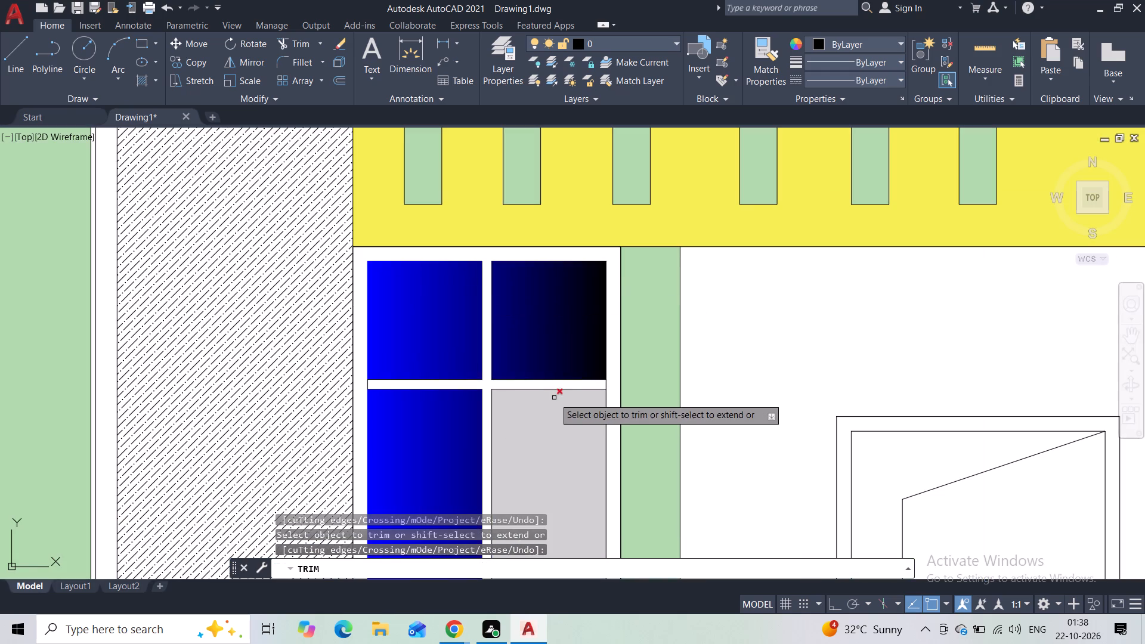
pyautogui.scroll(4, 591, 390)
pyautogui.moveTo(689, 361); pyautogui.dragTo(593, 361)
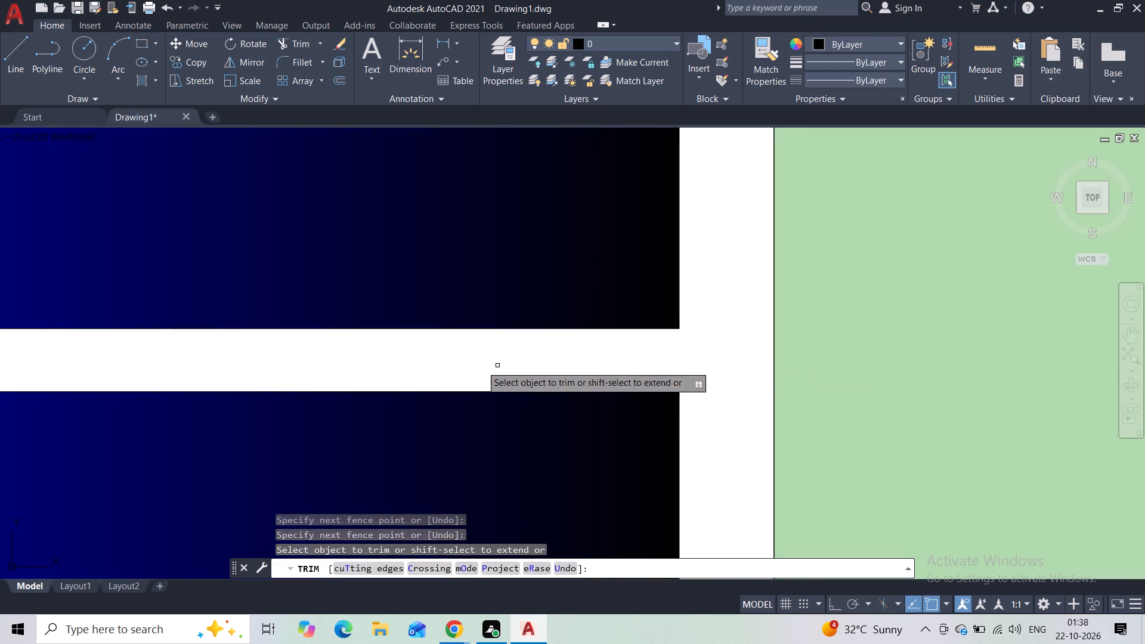
pyautogui.moveTo(401, 364); pyautogui.dragTo(622, 381, button='middle')
pyautogui.scroll(-3, 409, 370)
pyautogui.scroll(3, 292, 375)
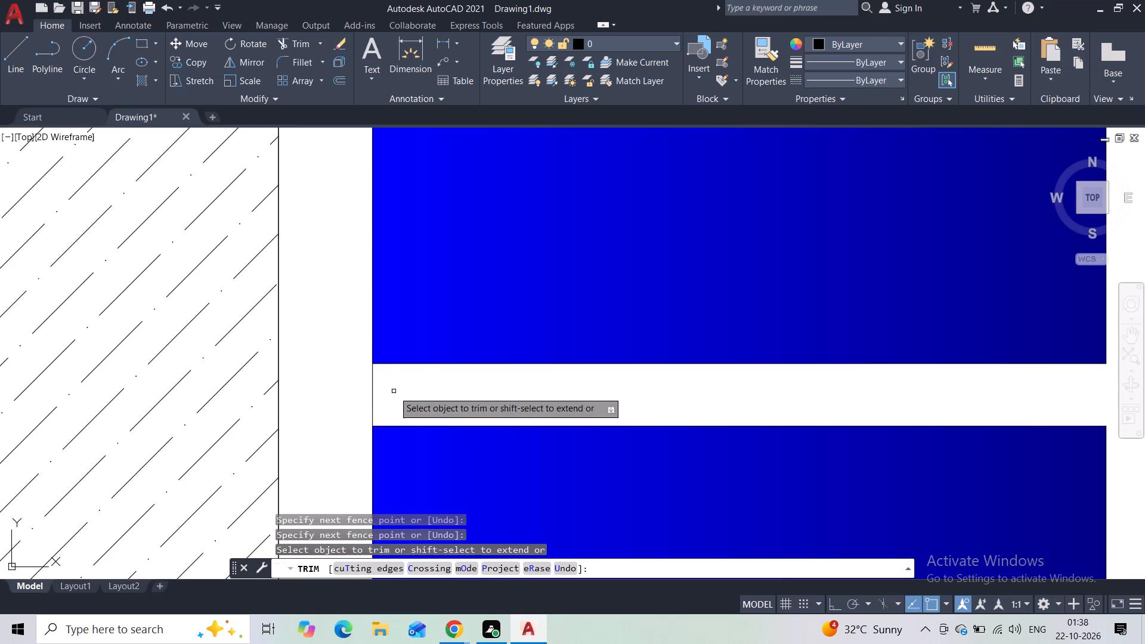
pyautogui.moveTo(394, 391); pyautogui.dragTo(353, 391)
# Trim the inner frame lines closing both ends of the ground-floor window's lower horizontal glazing bar.
pyautogui.moveTo(417, 428); pyautogui.dragTo(372, 267, button='middle')
pyautogui.scroll(-4, 379, 297)
pyautogui.moveTo(443, 420); pyautogui.dragTo(402, 228, button='middle')
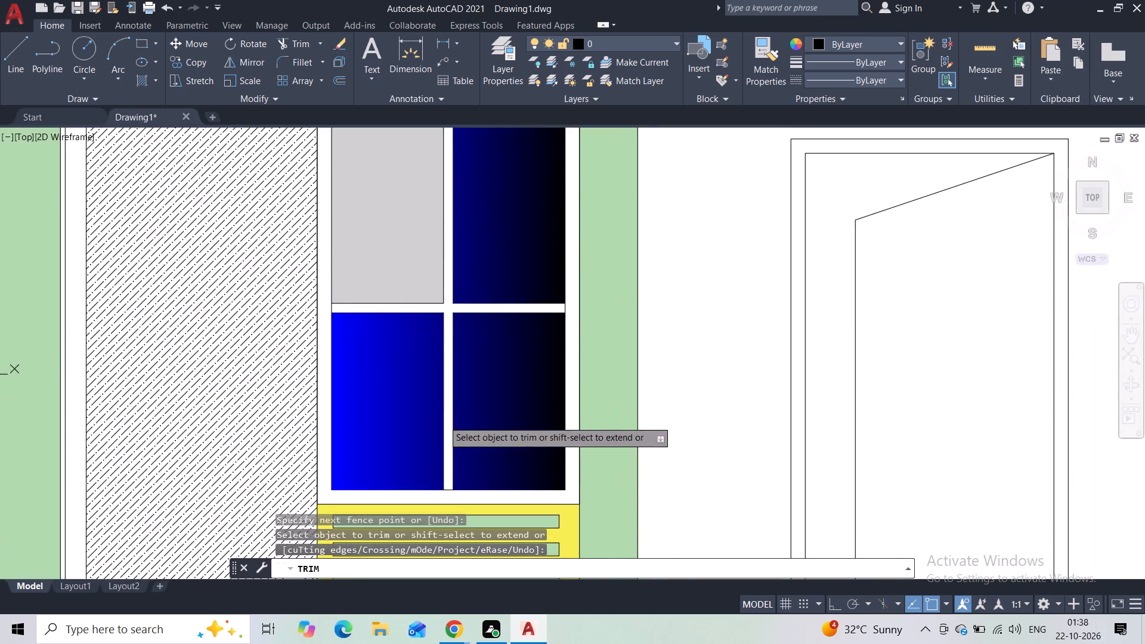
pyautogui.scroll(3, 334, 310)
pyautogui.moveTo(328, 304); pyautogui.dragTo(296, 304)
pyautogui.scroll(-4, 468, 371)
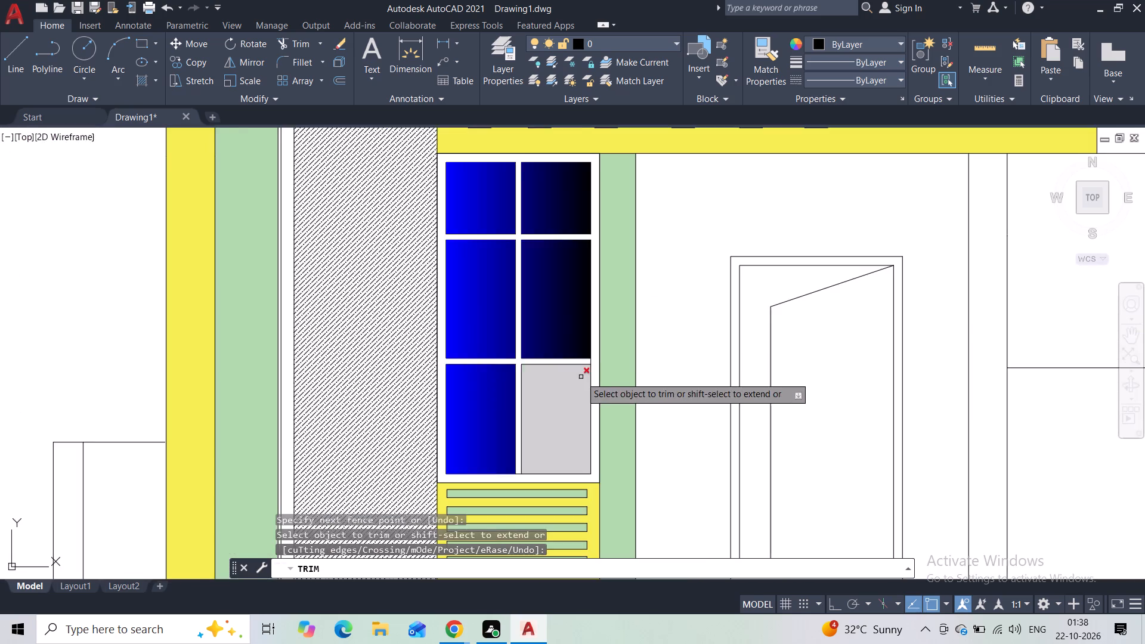
pyautogui.scroll(3, 584, 369)
pyautogui.moveTo(628, 345); pyautogui.dragTo(588, 344)
# Trim the inner frame line across the bottom end of the ground-floor window's vertical glazing bar.
pyautogui.moveTo(589, 419); pyautogui.dragTo(562, 215, button='middle')
pyautogui.scroll(-3, 524, 295)
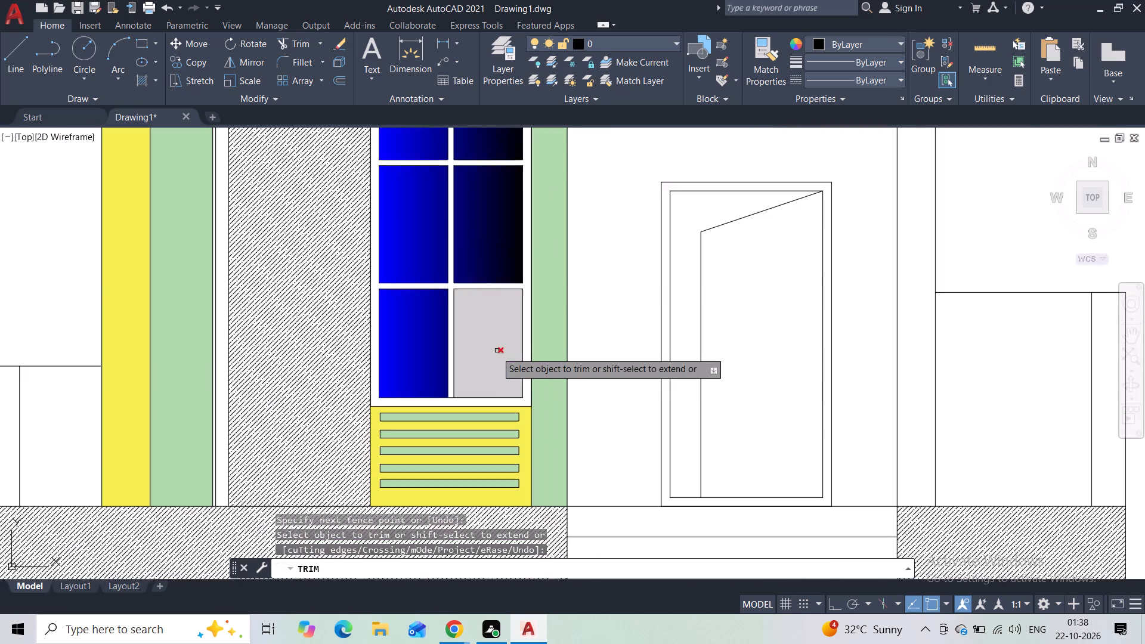
pyautogui.moveTo(493, 360); pyautogui.dragTo(497, 268, button='middle')
pyautogui.scroll(3, 506, 324)
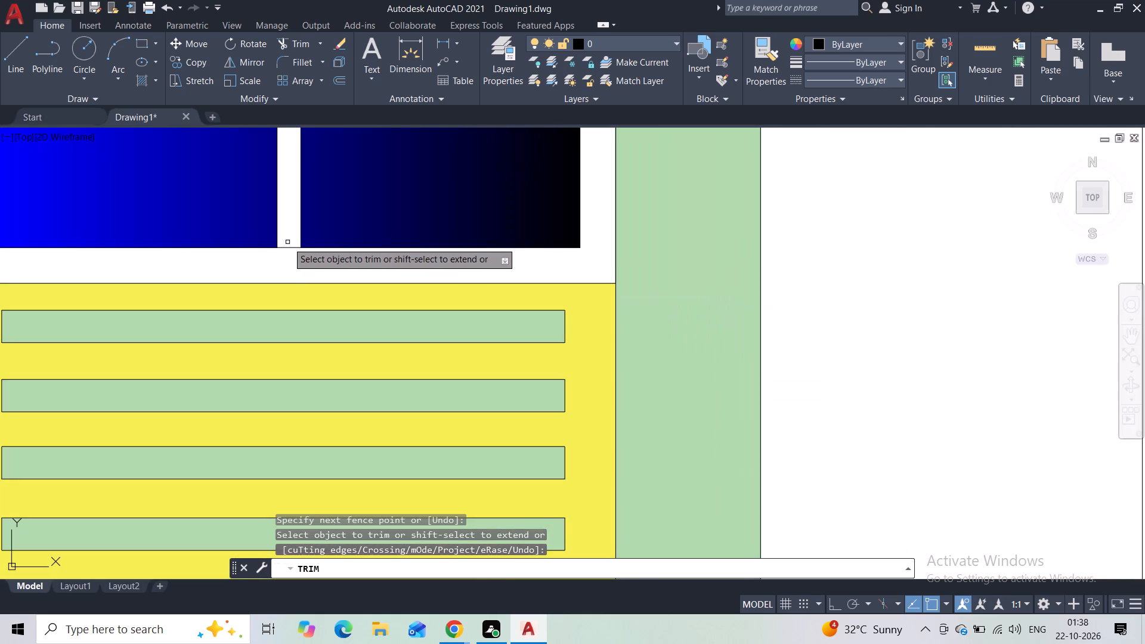
pyautogui.moveTo(289, 243); pyautogui.dragTo(293, 264)
# Trim the inner frame line closing the right-hand end of the upper-floor window's lower horizontal glazing bar.
pyautogui.scroll(-7, 304, 220)
pyautogui.moveTo(303, 199); pyautogui.dragTo(341, 487, button='middle')
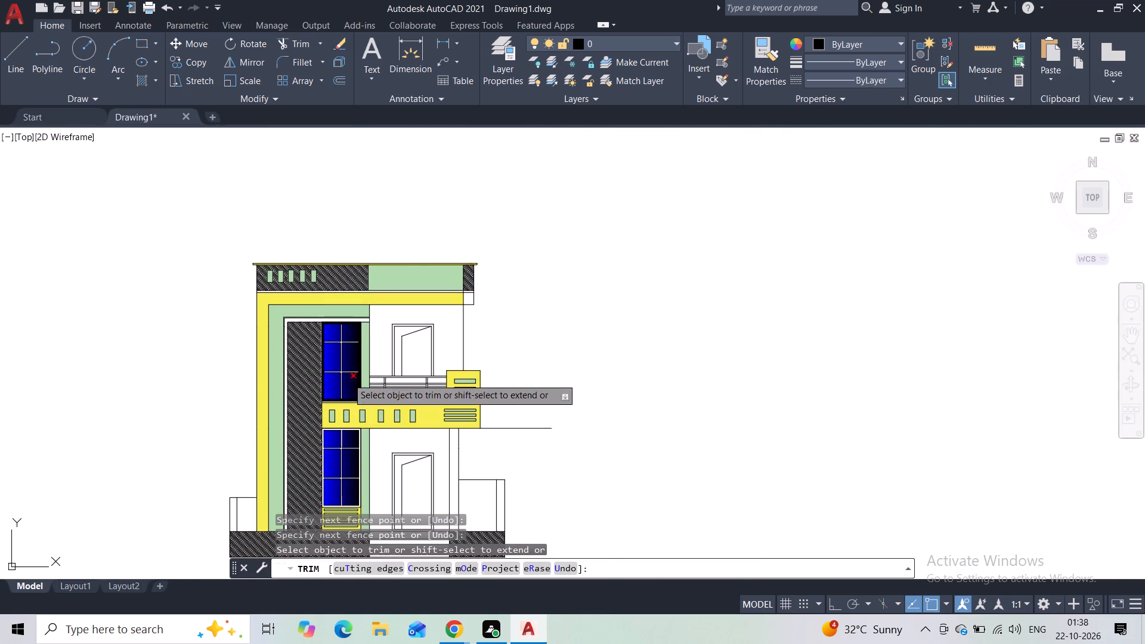
pyautogui.scroll(5, 342, 364)
pyautogui.scroll(3, 493, 456)
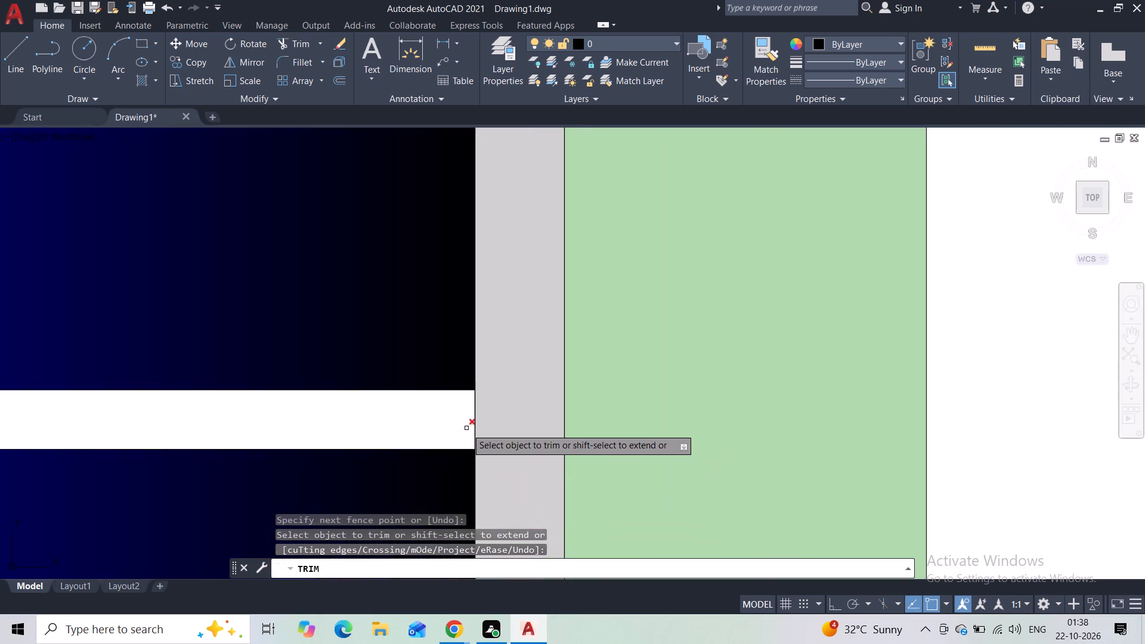
pyautogui.moveTo(482, 417); pyautogui.dragTo(452, 416)
pyautogui.moveTo(456, 416); pyautogui.dragTo(493, 413)
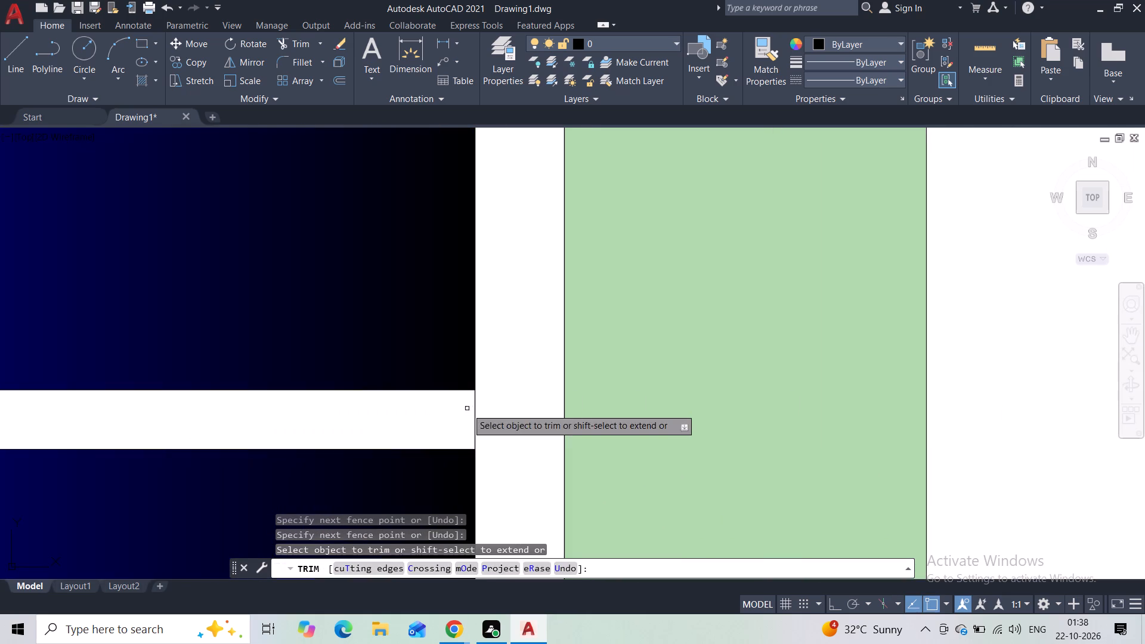
pyautogui.moveTo(462, 413); pyautogui.dragTo(496, 415)
pyautogui.moveTo(494, 415); pyautogui.dragTo(459, 415)
pyautogui.scroll(-2, 465, 416)
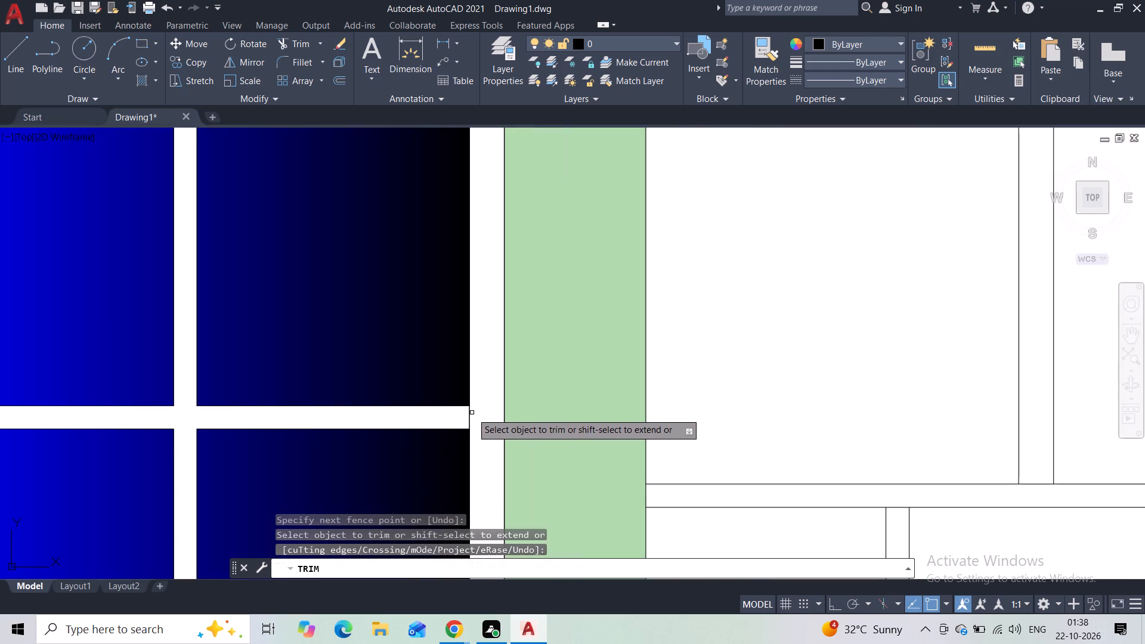
pyautogui.click(472, 413)
pyautogui.tripleClick(471, 413)
pyautogui.click(469, 416)
pyautogui.press('Escape')
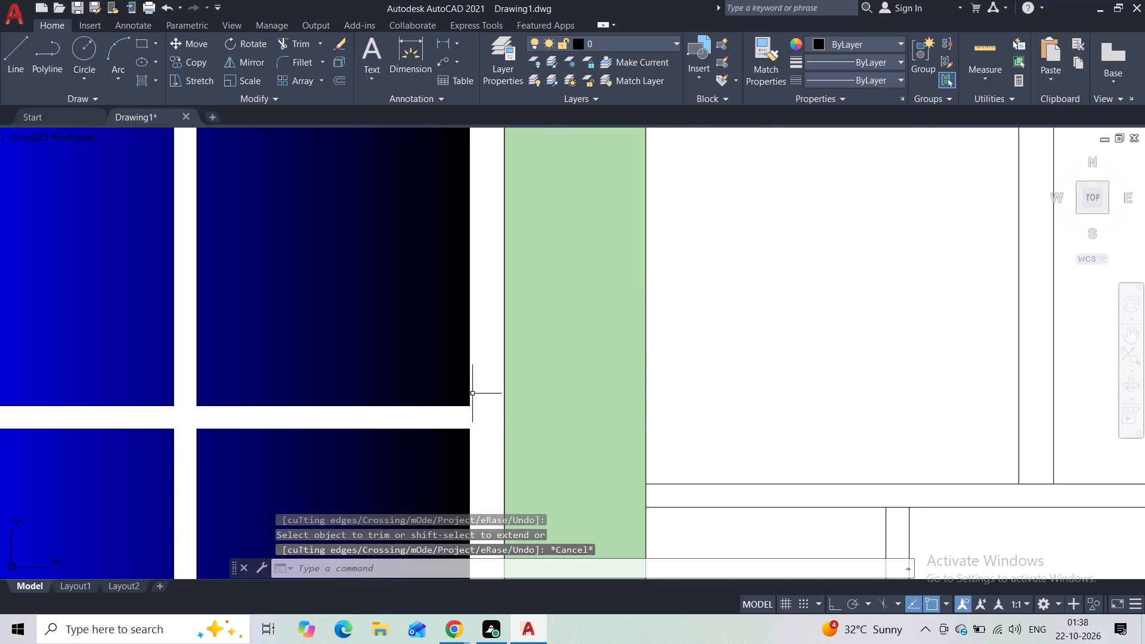
# Trim the inner frame lines closing both ends of the upper-floor window's upper horizontal glazing bar and the vertical bar's top end.
pyautogui.moveTo(481, 319); pyautogui.dragTo(460, 550, button='middle')
pyautogui.press('space')
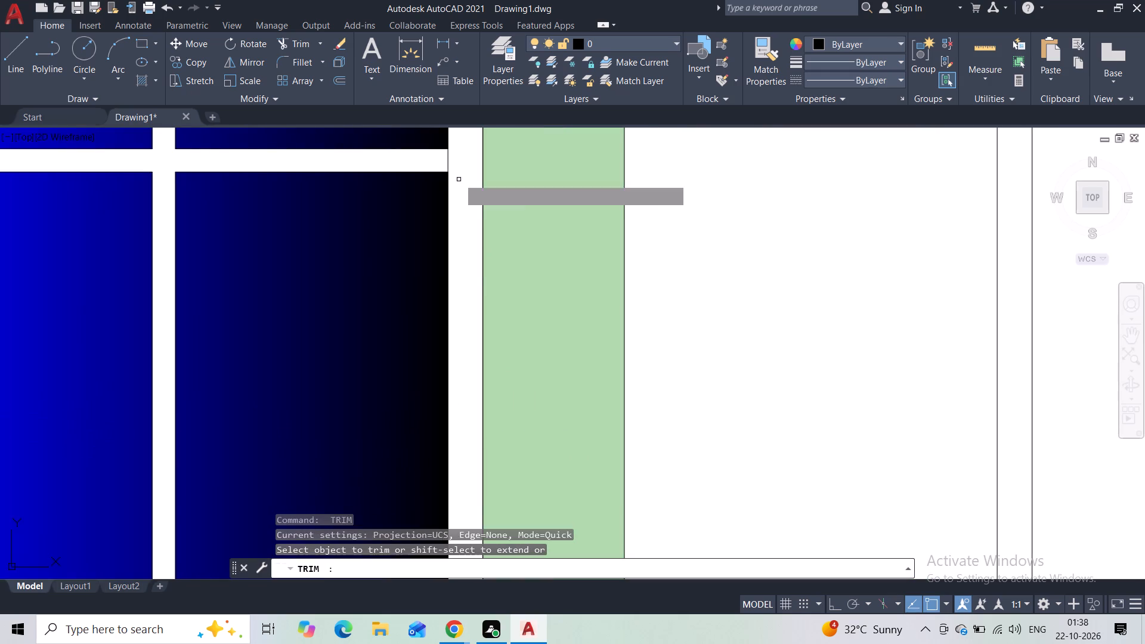
pyautogui.moveTo(453, 165); pyautogui.dragTo(414, 161)
pyautogui.moveTo(307, 191); pyautogui.dragTo(383, 532, button='middle')
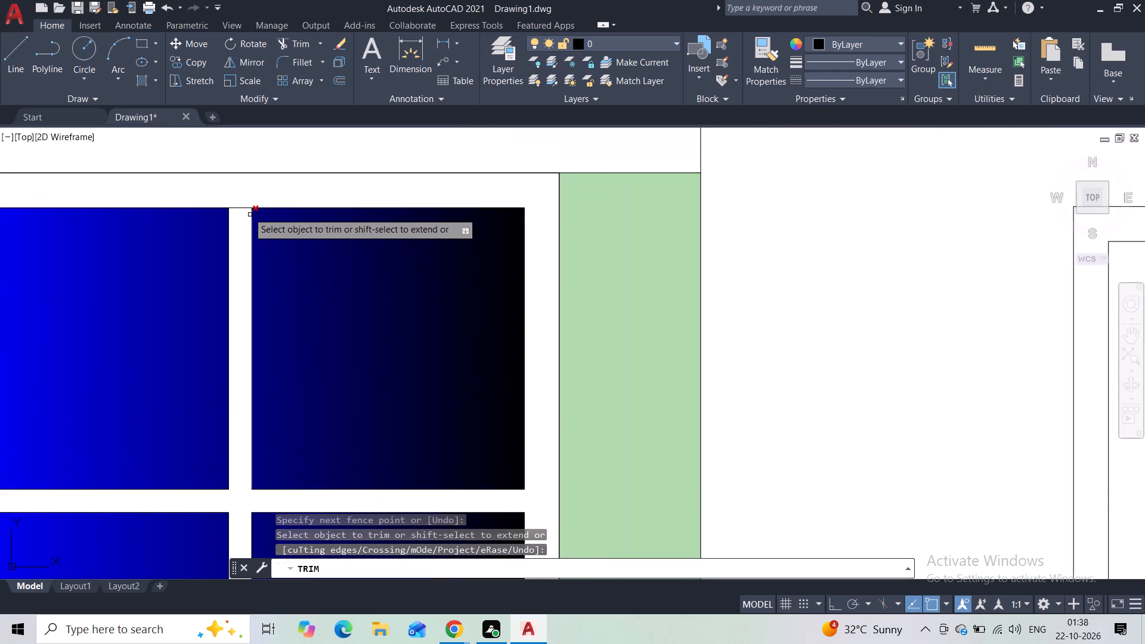
pyautogui.moveTo(237, 200); pyautogui.dragTo(248, 254)
pyautogui.moveTo(218, 317); pyautogui.dragTo(539, 283, button='middle')
pyautogui.moveTo(361, 455); pyautogui.dragTo(380, 414, button='middle')
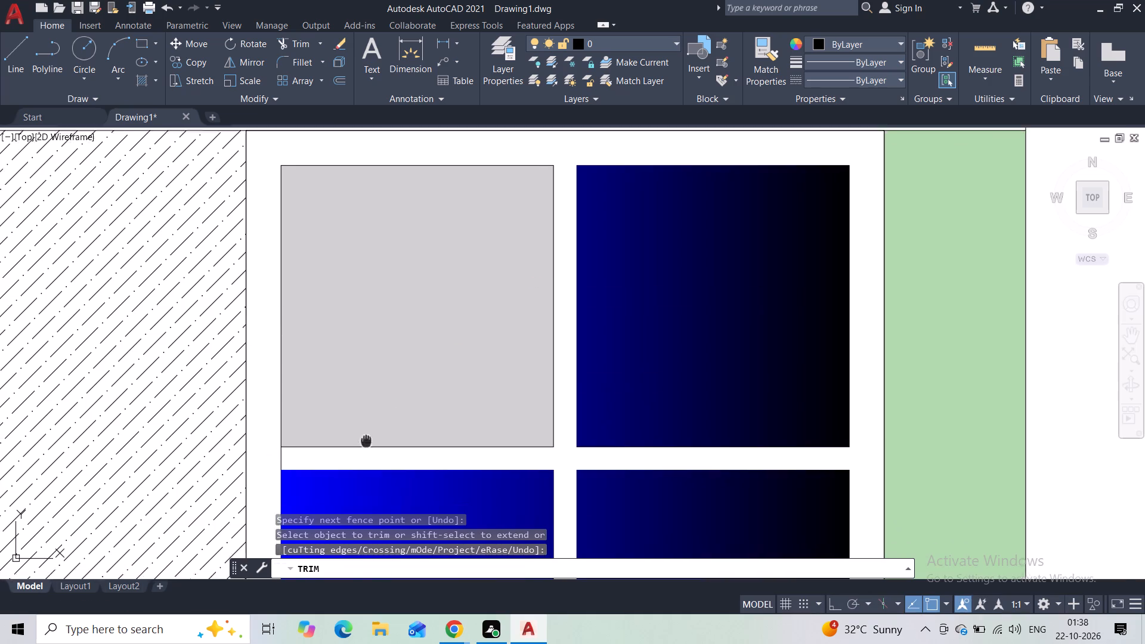
pyautogui.moveTo(380, 414); pyautogui.dragTo(465, 299, button='middle')
pyautogui.scroll(3, 364, 313)
pyautogui.moveTo(458, 316); pyautogui.dragTo(419, 316)
pyautogui.scroll(-5, 445, 360)
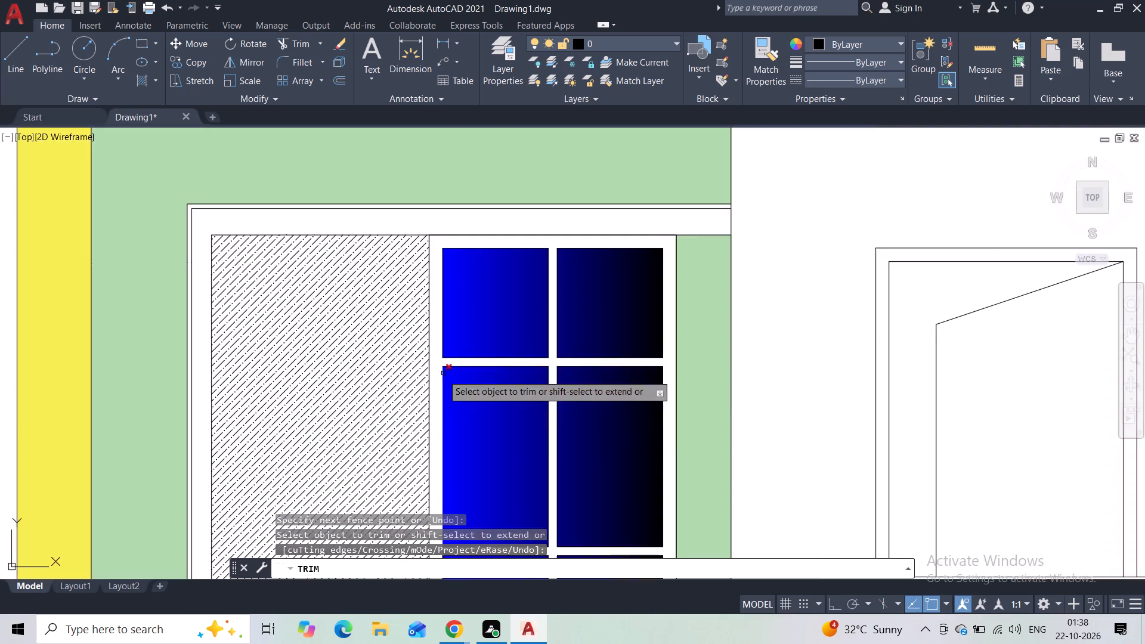
# Trim the inner frame lines at the left end of the upper-floor window's lower horizontal bar and the vertical bar's bottom end.
pyautogui.moveTo(446, 433); pyautogui.dragTo(423, 197, button='middle')
pyautogui.scroll(3, 422, 337)
pyautogui.moveTo(416, 243); pyautogui.dragTo(392, 247)
pyautogui.scroll(-3, 456, 347)
pyautogui.moveTo(501, 420); pyautogui.dragTo(447, 246, button='middle')
pyautogui.scroll(2, 476, 305)
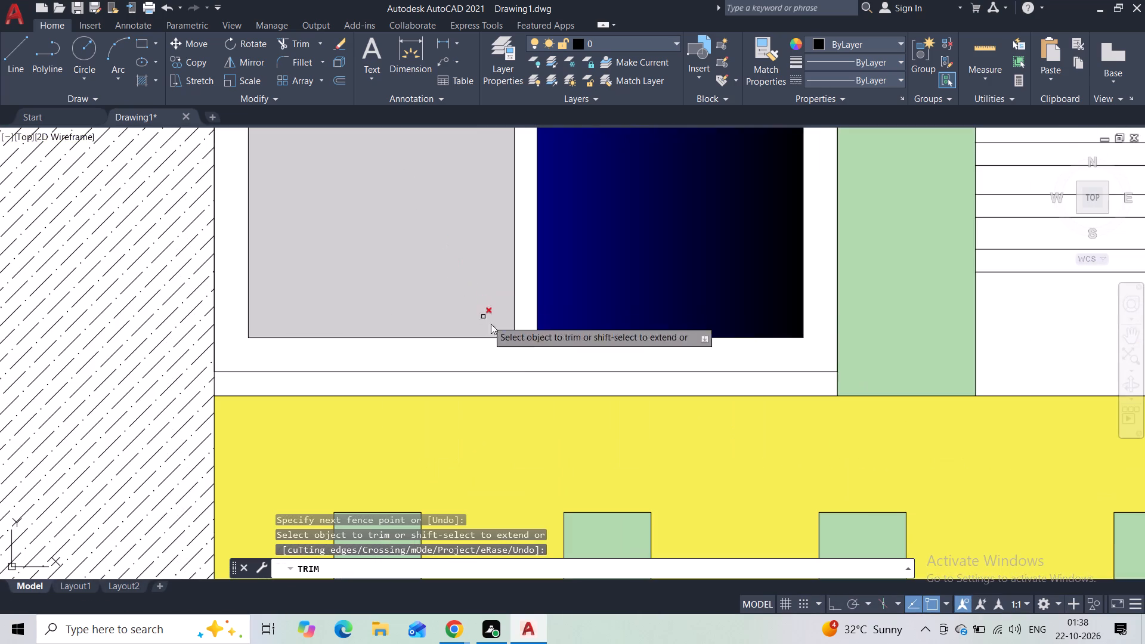
pyautogui.moveTo(522, 330); pyautogui.dragTo(530, 356)
pyautogui.scroll(-4, 524, 293)
pyautogui.press('Escape')
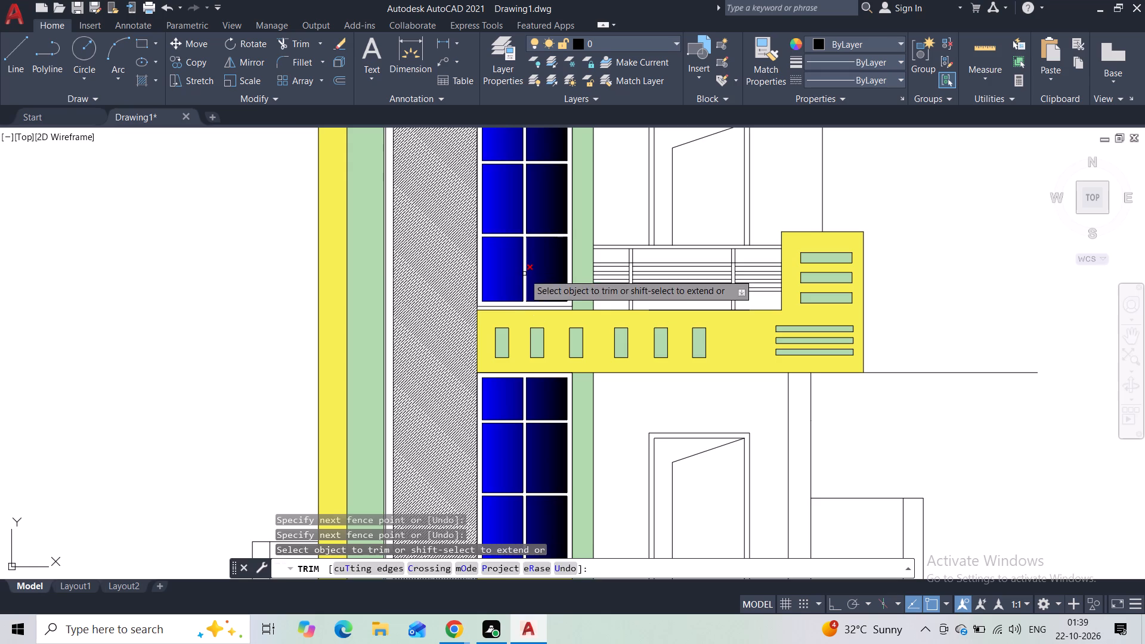
# Hatch both window frames and the narrow strip beneath the upper-floor window with the Solid pattern in ByLayer black.
pyautogui.moveTo(535, 275); pyautogui.dragTo(485, 371, button='middle')
pyautogui.press('h')
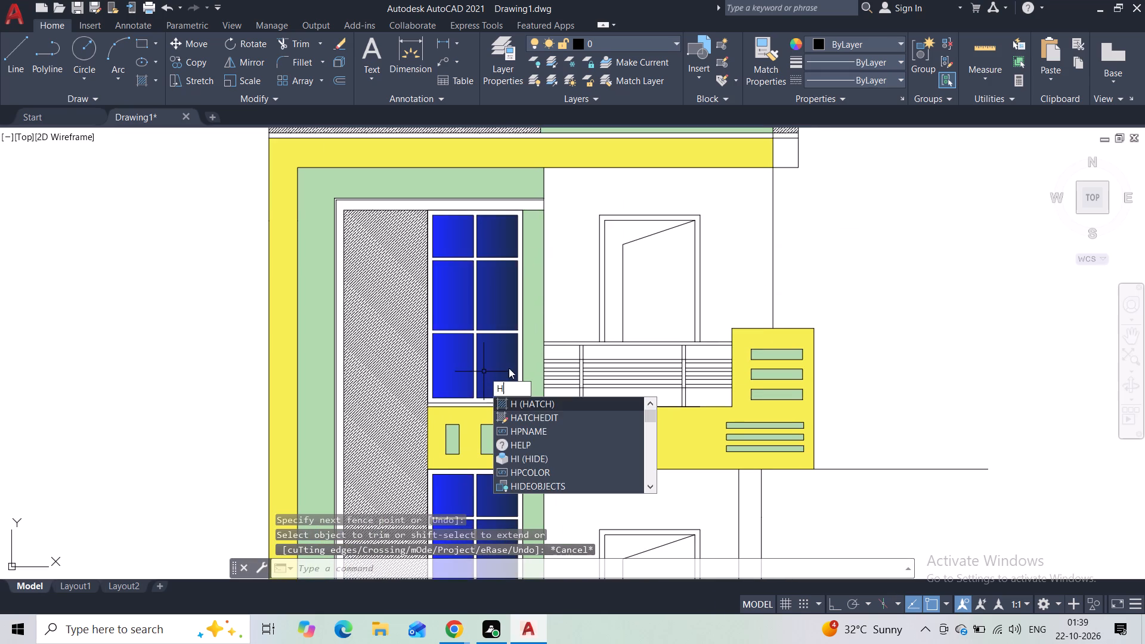
pyautogui.click(509, 402)
pyautogui.scroll(2, 465, 267)
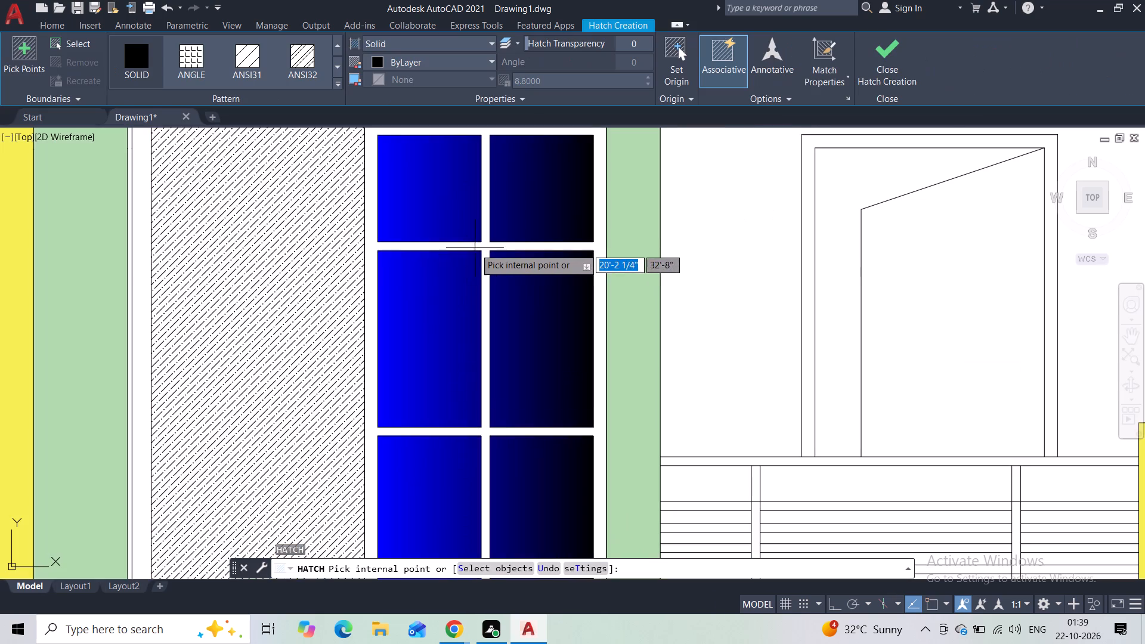
pyautogui.click(487, 245)
pyautogui.scroll(-1, 485, 335)
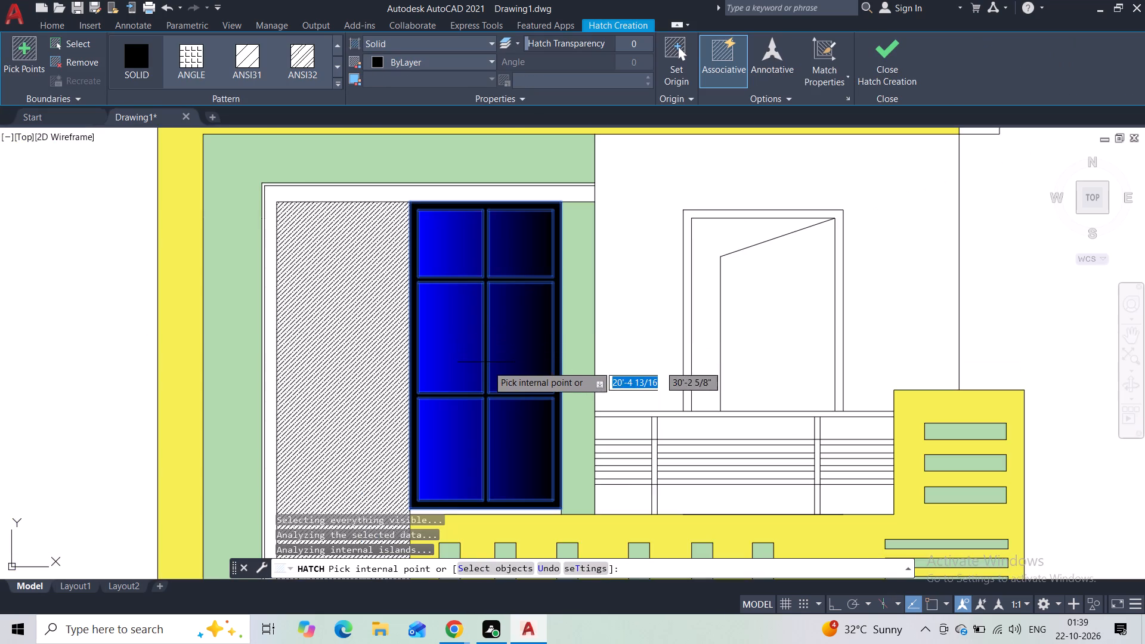
pyautogui.moveTo(488, 366); pyautogui.dragTo(425, 114, button='middle')
pyautogui.moveTo(428, 410); pyautogui.dragTo(432, 332, button='middle')
pyautogui.scroll(2, 422, 302)
pyautogui.click(429, 270)
pyautogui.moveTo(428, 280); pyautogui.dragTo(429, 481, button='middle')
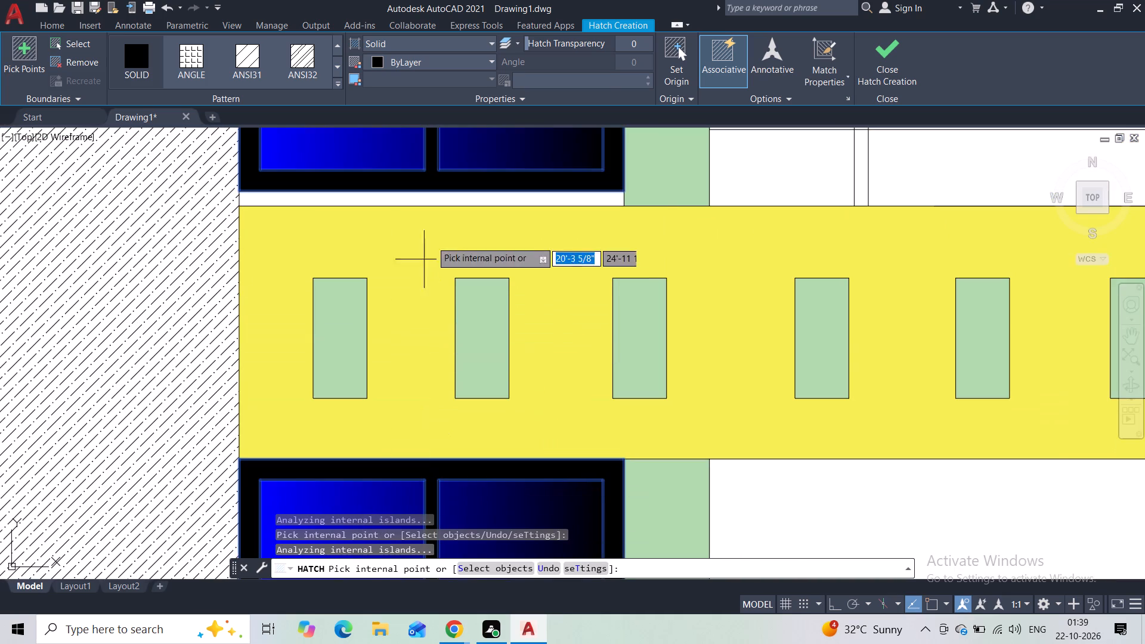
pyautogui.click(438, 199)
pyautogui.click(876, 63)
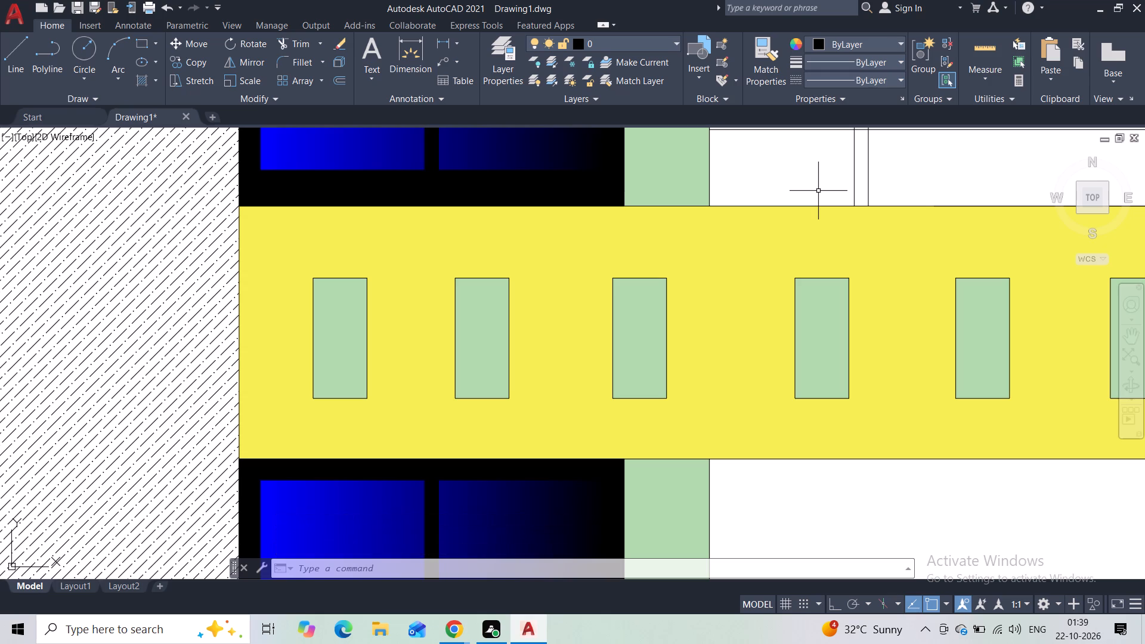
# Hatch the angled opening areas inside the ground-floor and upper-floor door frames with the Solid pattern in ByLayer black.
pyautogui.scroll(-2, 830, 112)
pyautogui.scroll(-1, 798, 320)
pyautogui.moveTo(821, 367); pyautogui.dragTo(821, 367, button='middle')
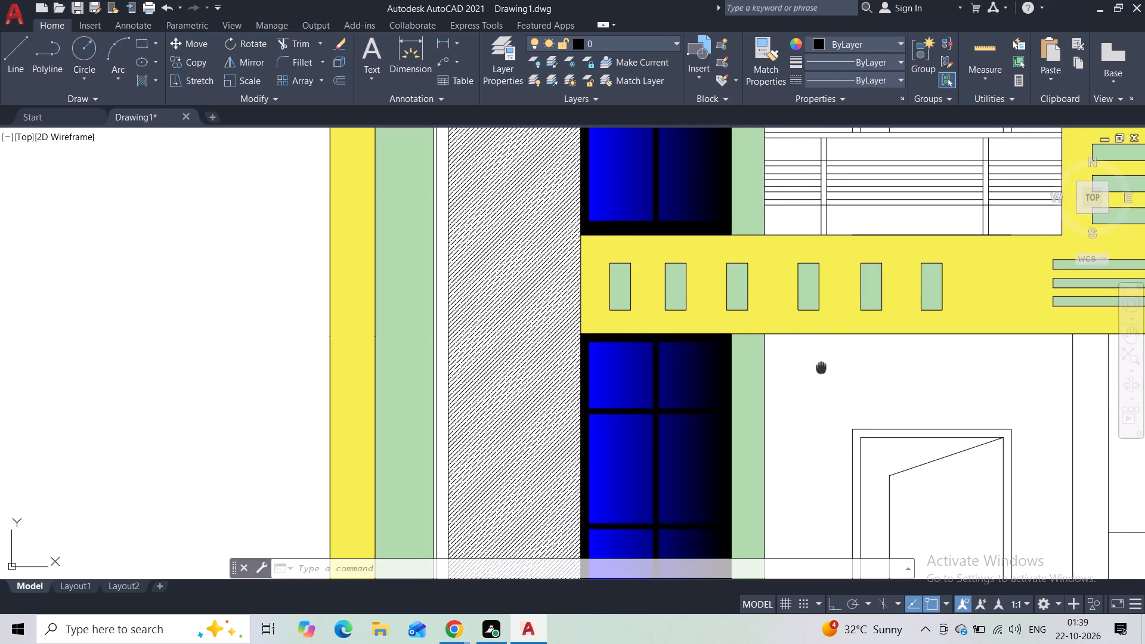
pyautogui.moveTo(821, 367); pyautogui.dragTo(659, 369, button='middle')
pyautogui.moveTo(722, 401); pyautogui.dragTo(534, 265, button='middle')
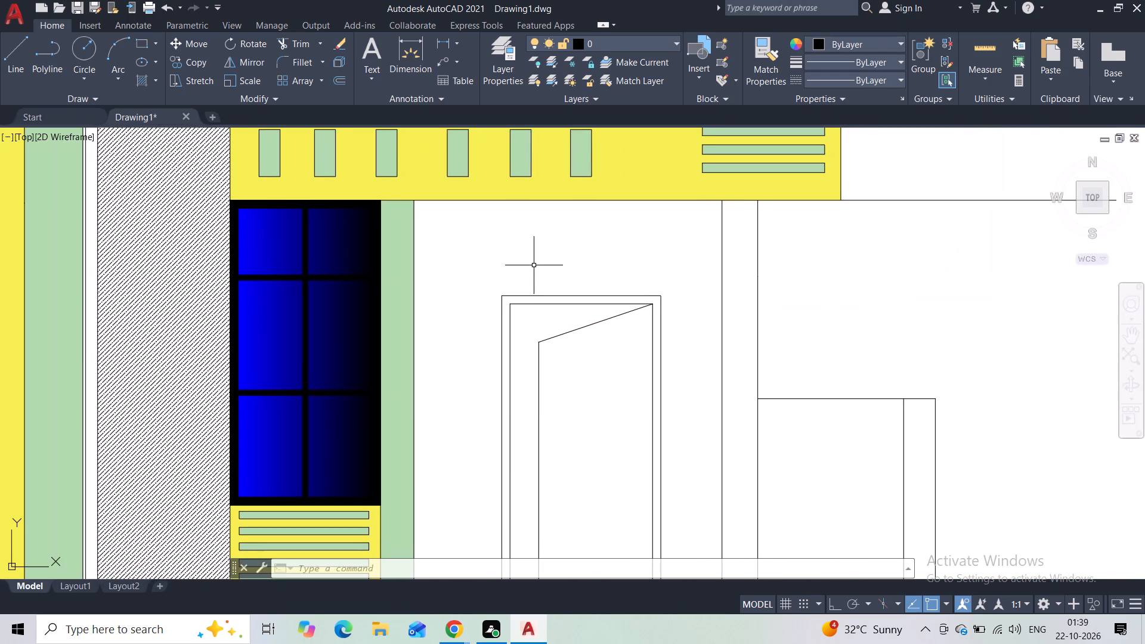
pyautogui.press('h')
pyautogui.click(570, 296)
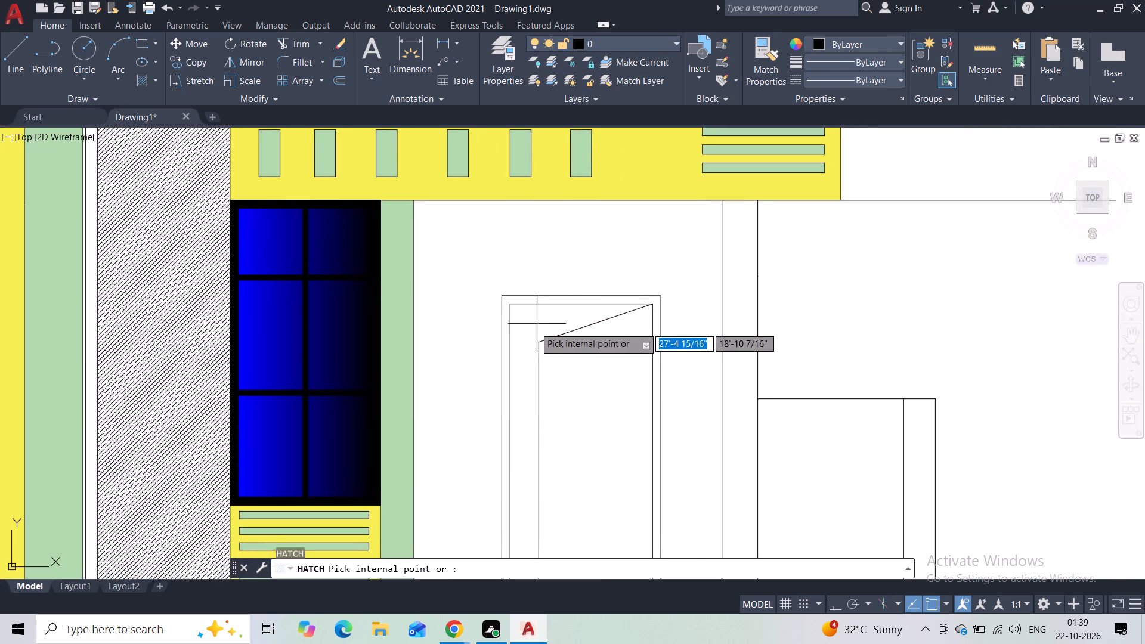
pyautogui.click(531, 327)
pyautogui.moveTo(557, 265); pyautogui.dragTo(513, 451, button='middle')
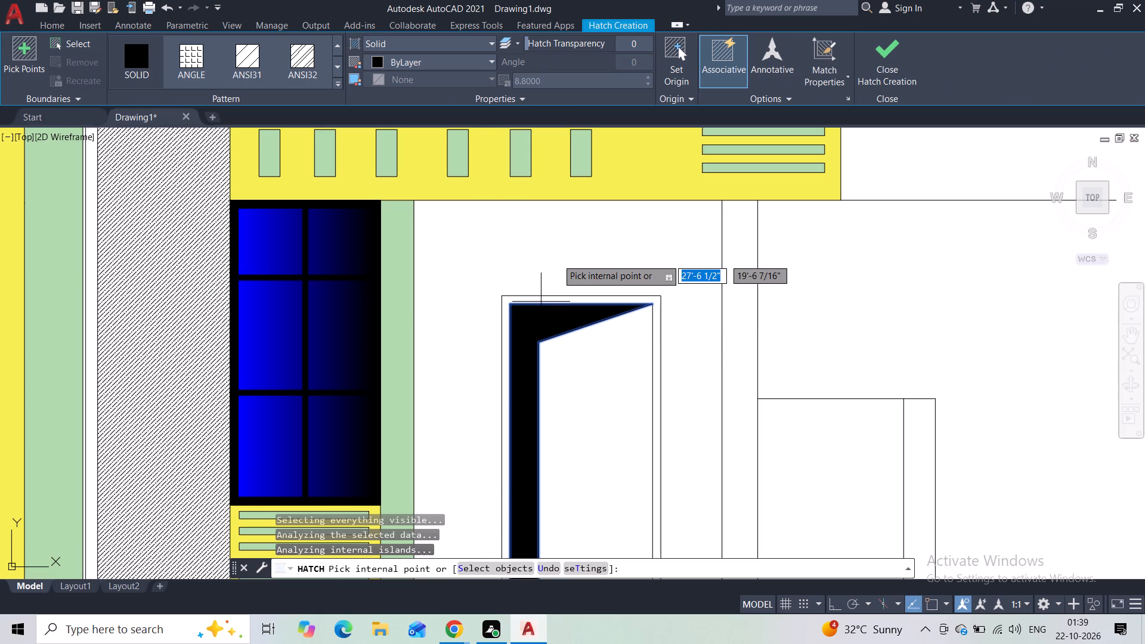
pyautogui.moveTo(476, 185); pyautogui.dragTo(448, 460, button='middle')
pyautogui.click(449, 296)
# Add the balcony railing's top rail to the solid black hatch and finish the hatch.
pyautogui.scroll(-2, 463, 435)
pyautogui.moveTo(649, 394); pyautogui.dragTo(648, 273, button='middle')
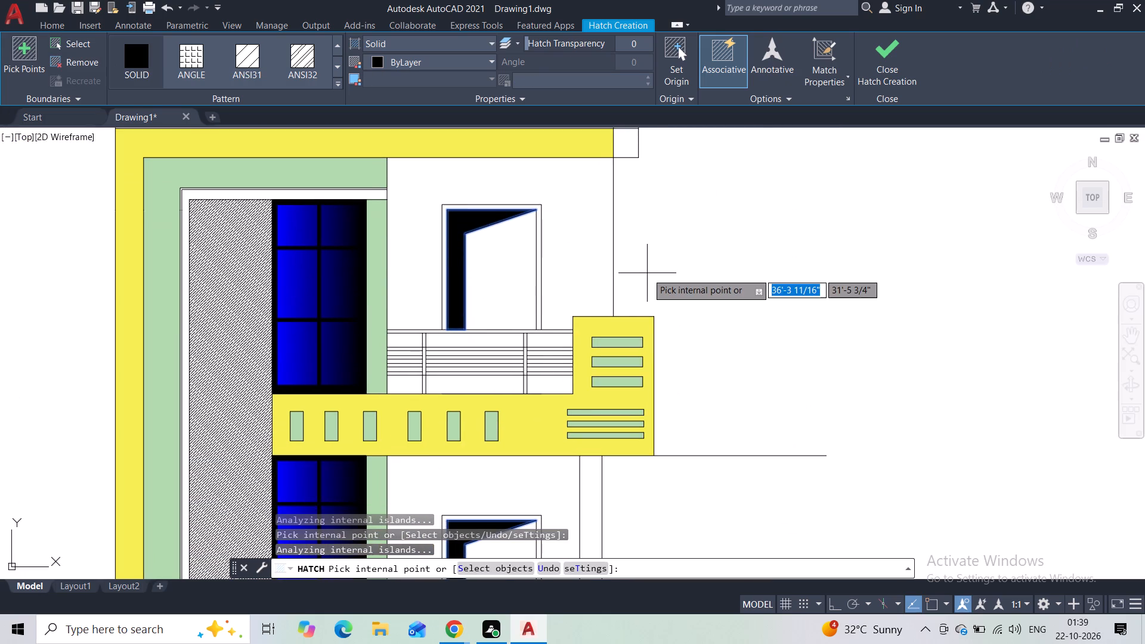
pyautogui.moveTo(690, 360); pyautogui.dragTo(700, 312, button='middle')
pyautogui.scroll(1, 575, 305)
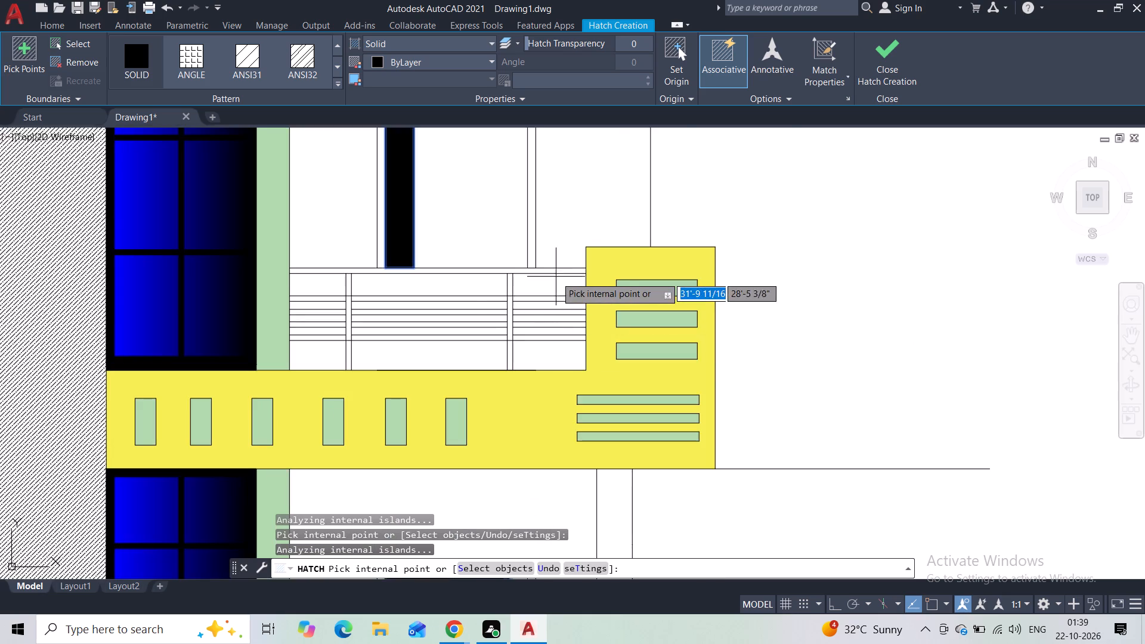
pyautogui.scroll(2, 556, 277)
pyautogui.click(551, 265)
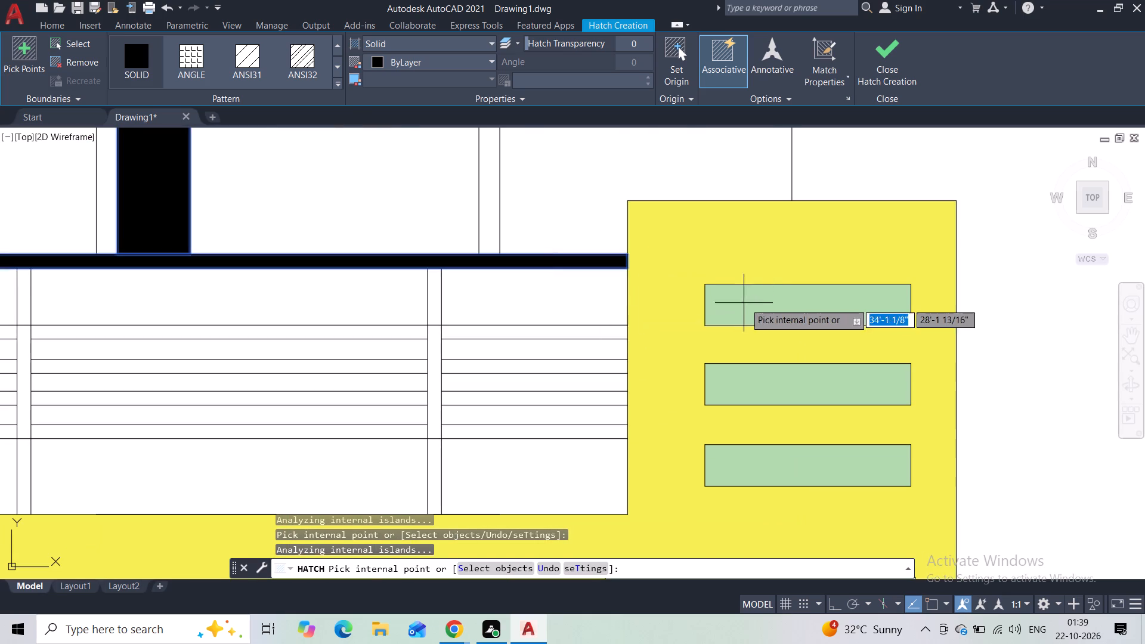
pyautogui.scroll(-2, 750, 305)
pyautogui.moveTo(864, 415); pyautogui.dragTo(812, 207, button='middle')
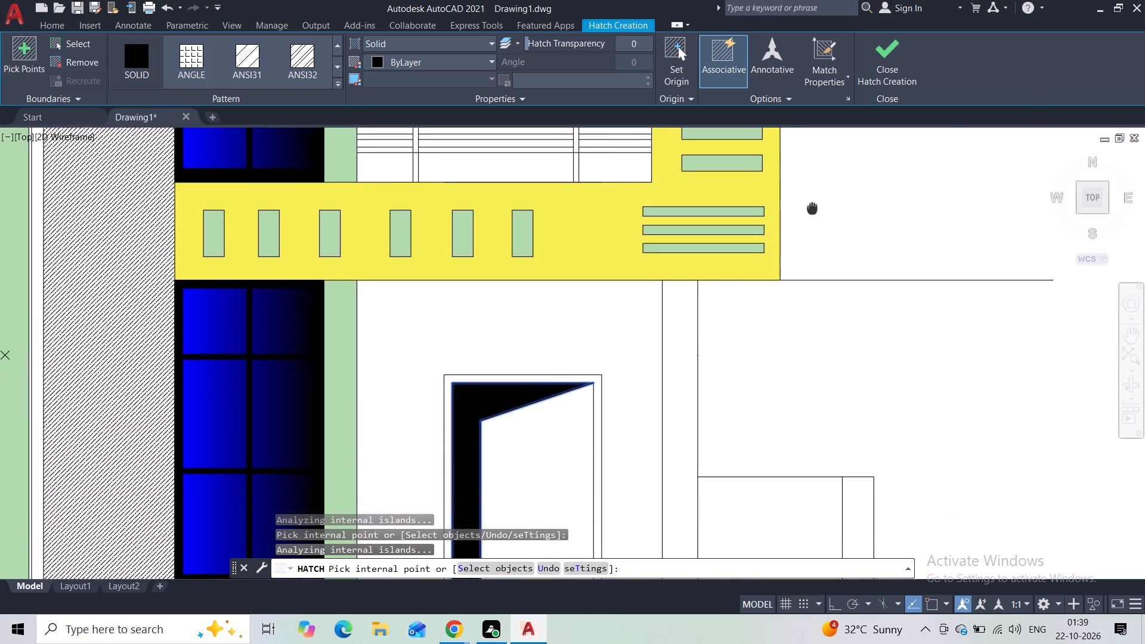
pyautogui.moveTo(812, 207); pyautogui.dragTo(812, 203, button='middle')
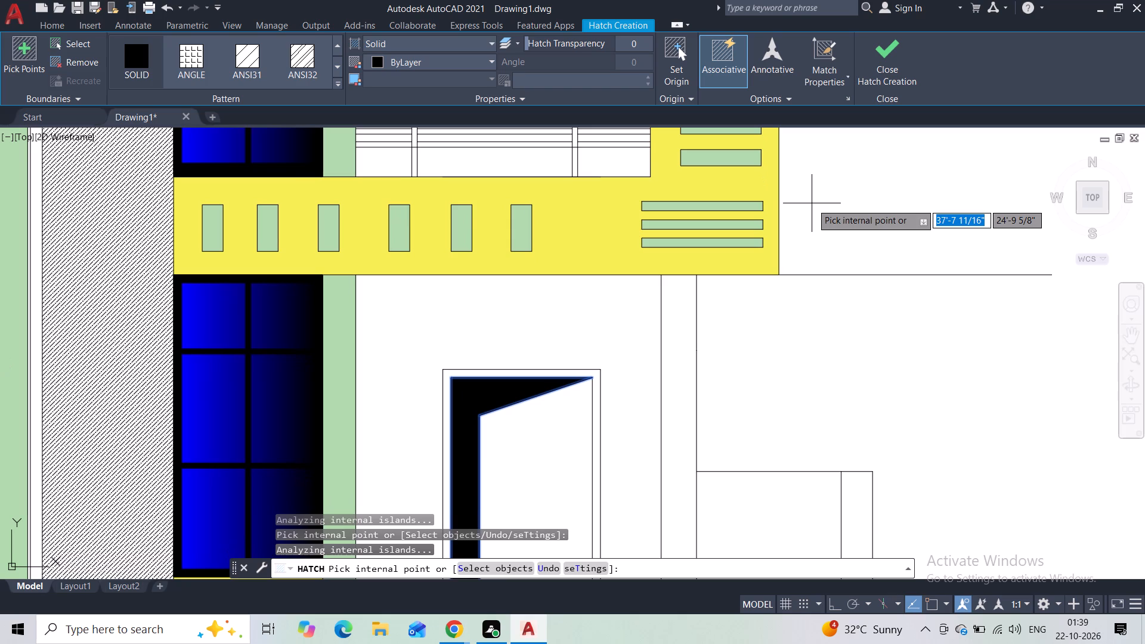
pyautogui.click(868, 67)
# Hatch the small square at the right end of the yellow band below the roof with Solid in colour 244,238,81.
pyautogui.scroll(-2, 819, 209)
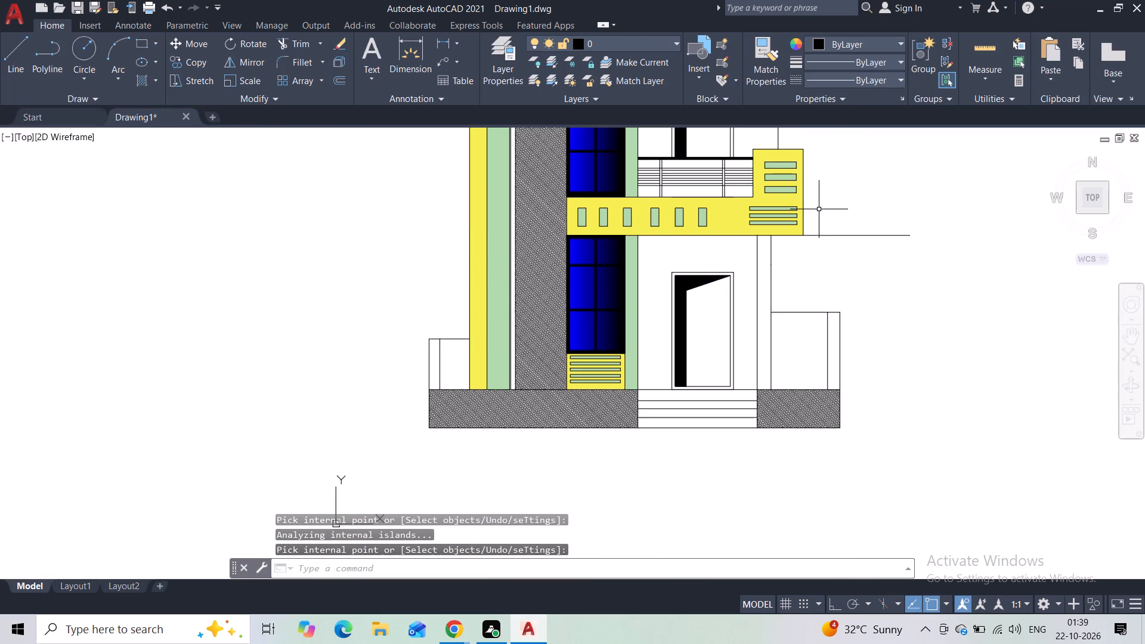
pyautogui.moveTo(824, 193); pyautogui.dragTo(759, 350, button='middle')
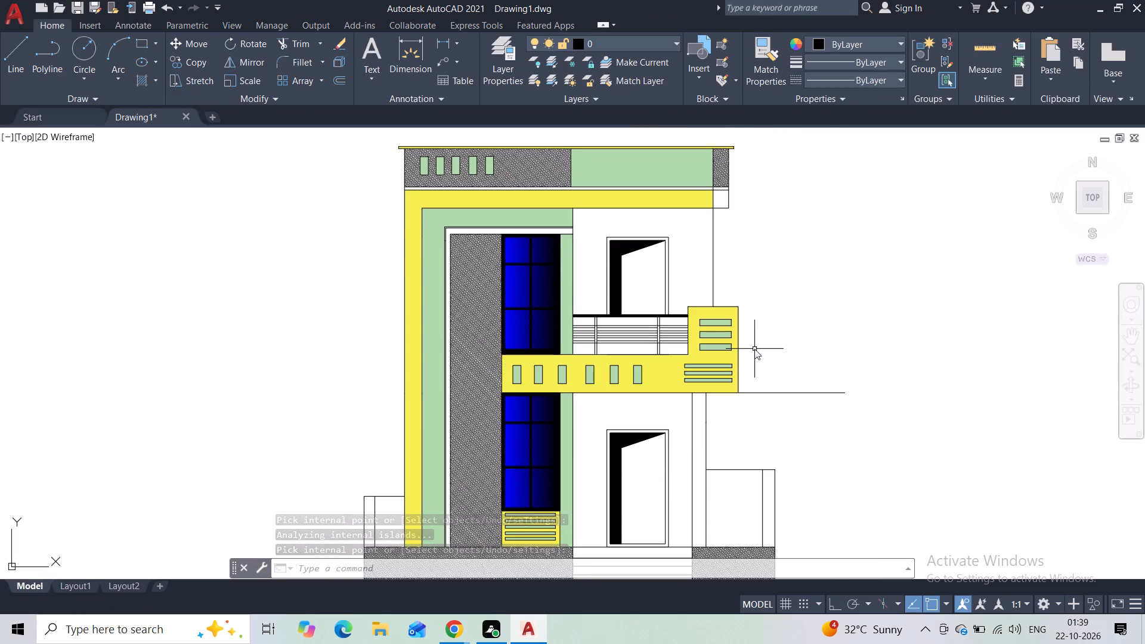
pyautogui.press('h')
pyautogui.click(781, 380)
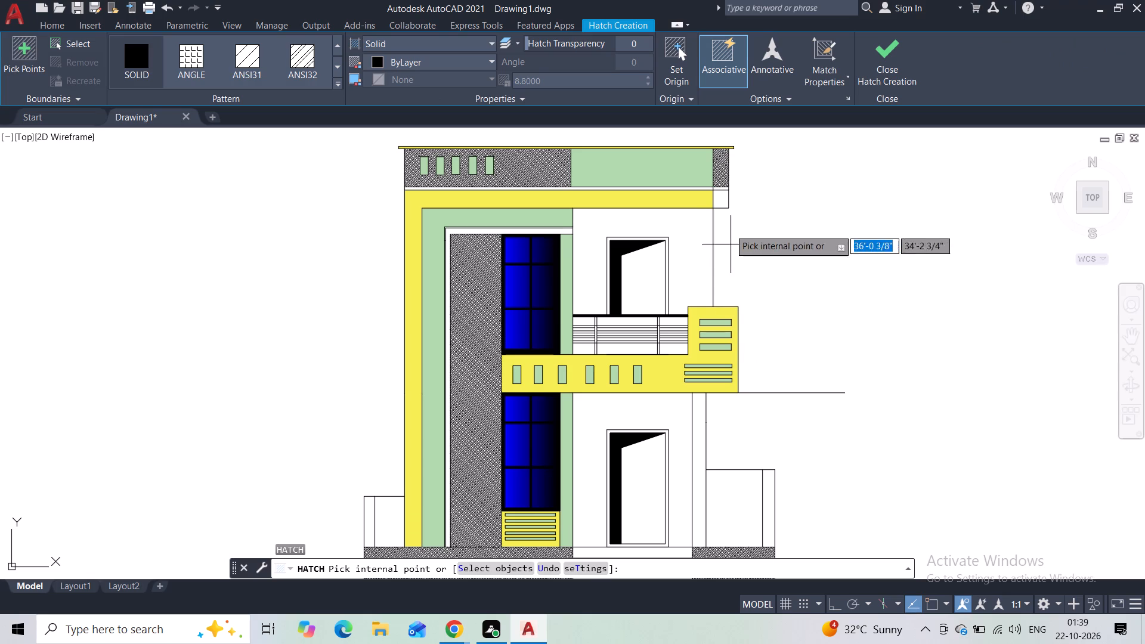
pyautogui.click(723, 205)
pyautogui.click(428, 66)
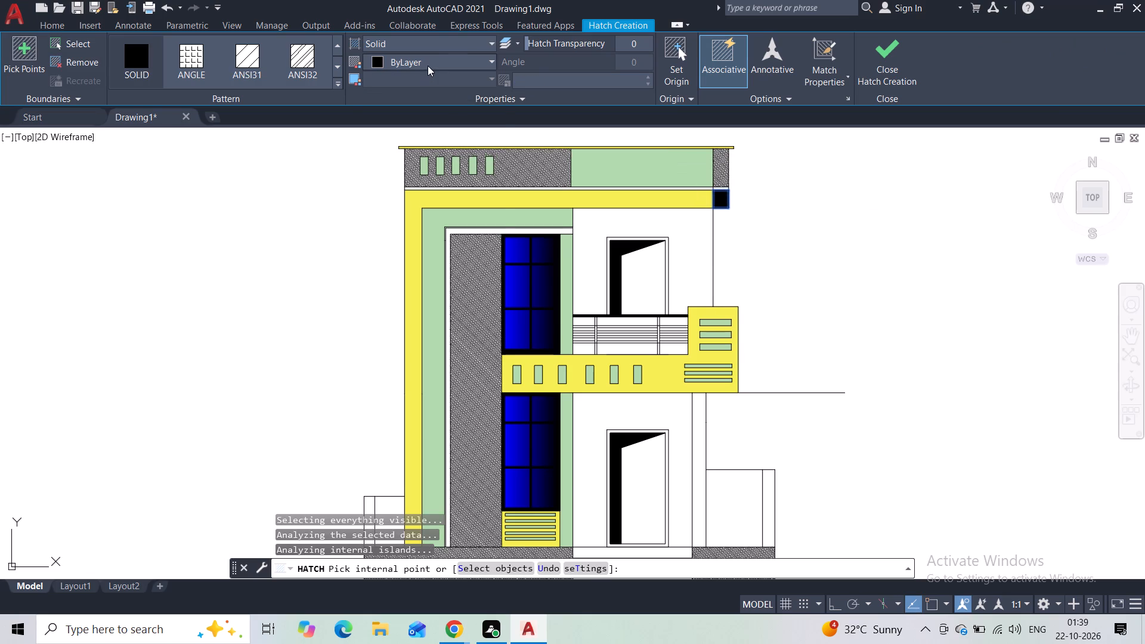
pyautogui.click(386, 137)
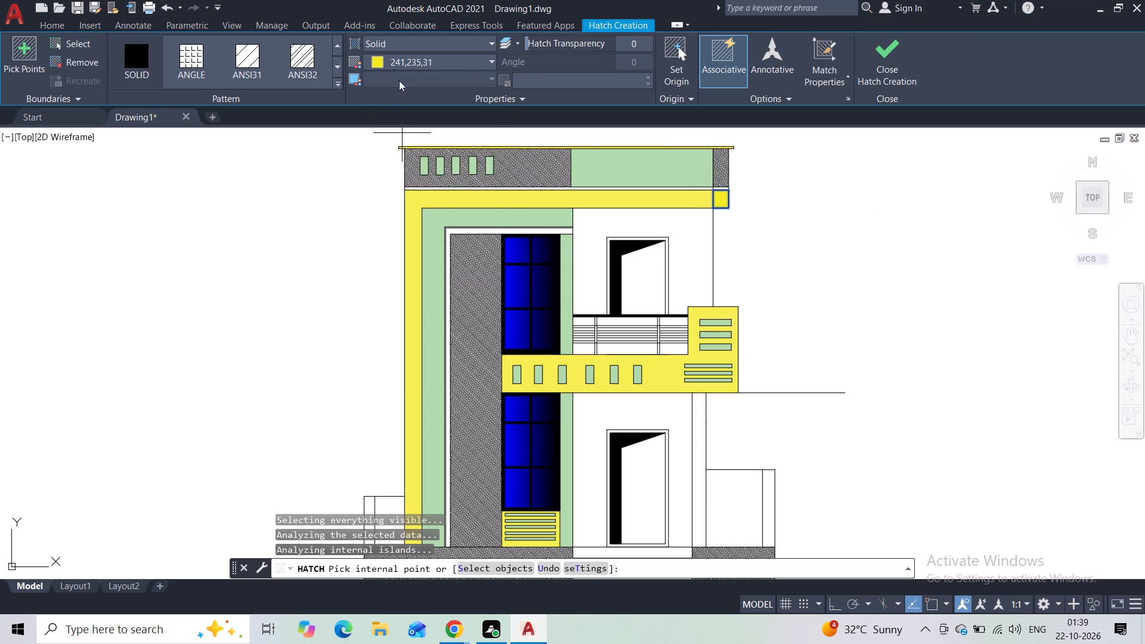
pyautogui.click(399, 62)
pyautogui.click(389, 151)
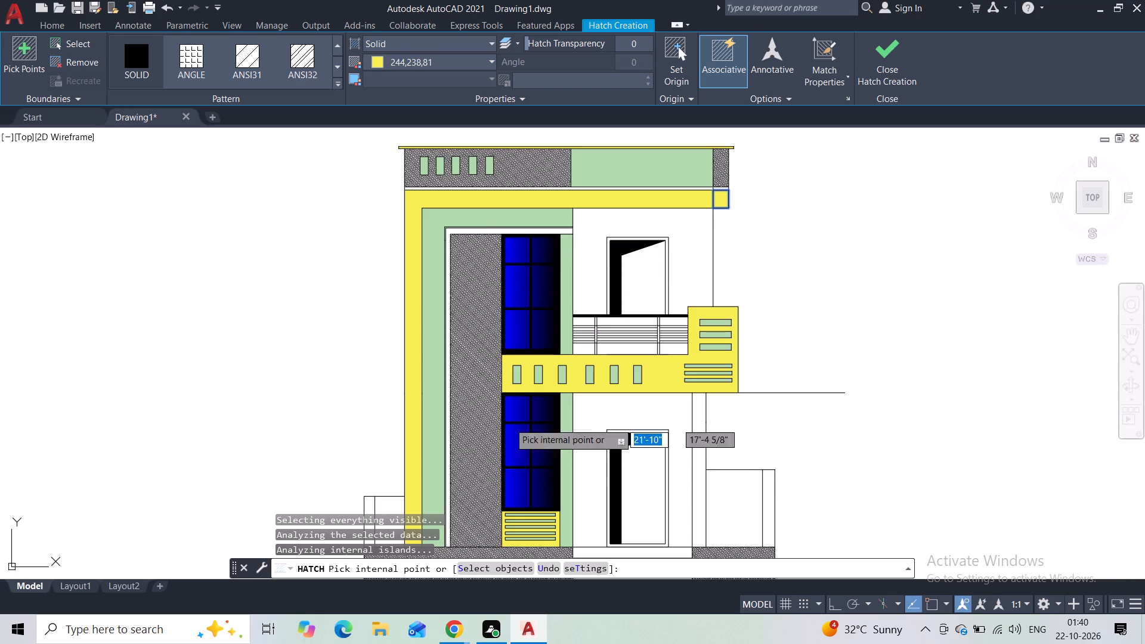
# Add the narrow border strip around the diagonally hatched wall panel to the solid yellow hatch and finish it.
pyautogui.scroll(4, 438, 348)
pyautogui.click(453, 311)
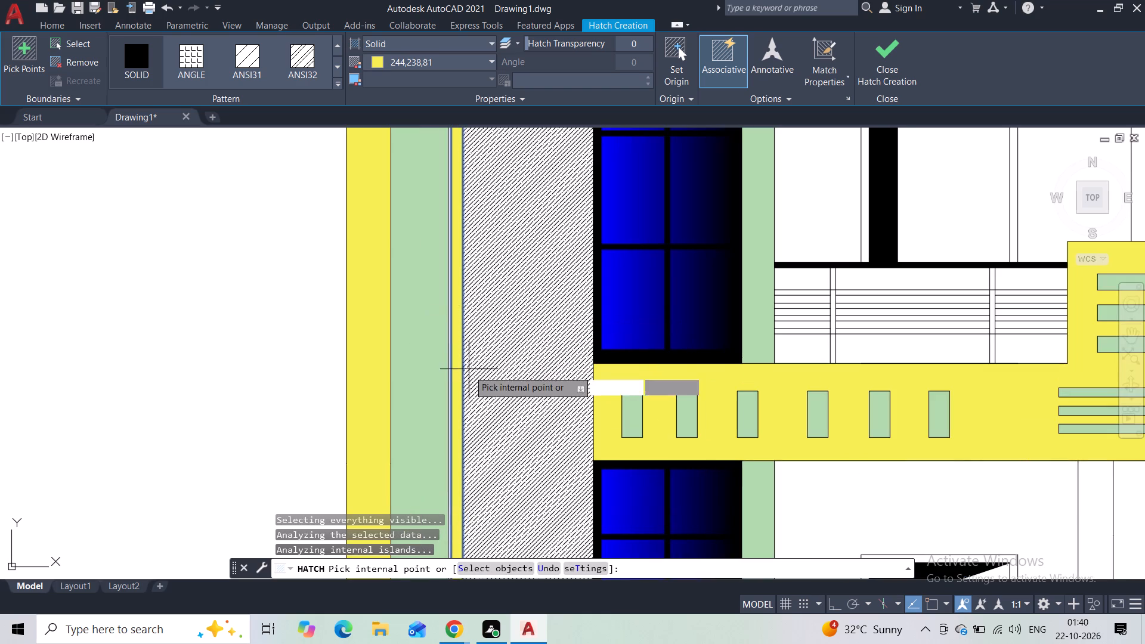
pyautogui.scroll(-3, 512, 348)
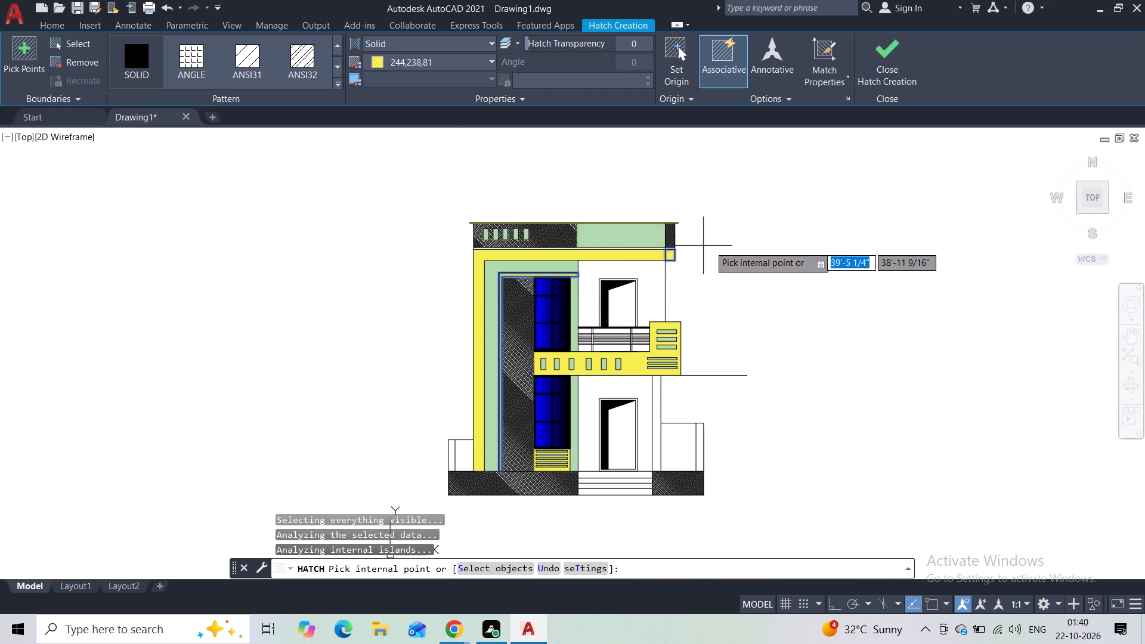
pyautogui.scroll(2, 595, 280)
pyautogui.click(883, 58)
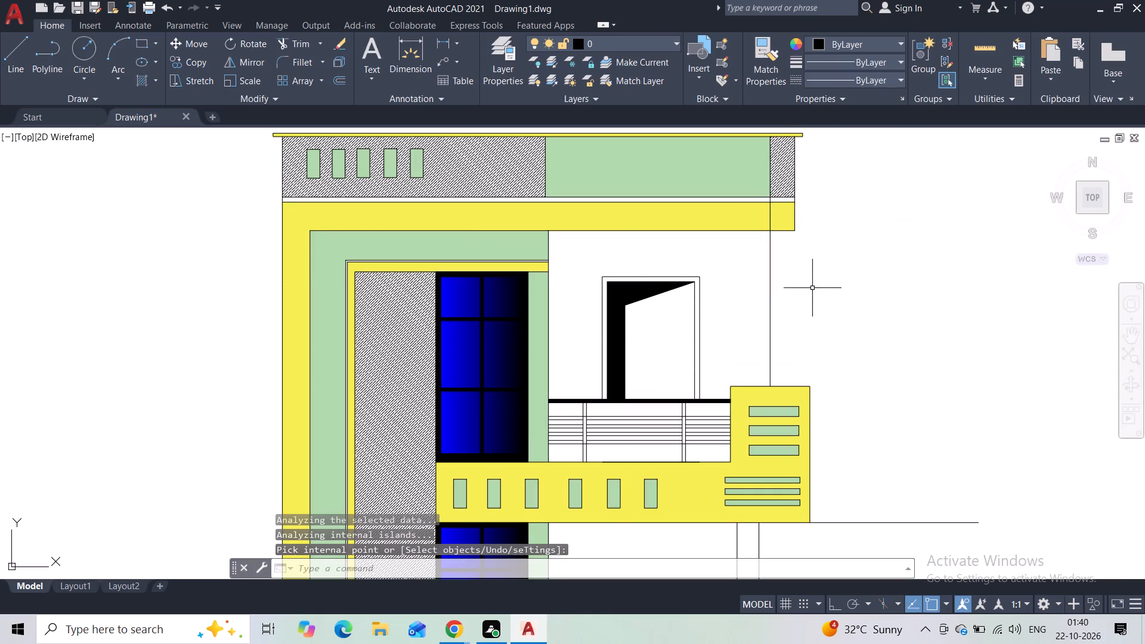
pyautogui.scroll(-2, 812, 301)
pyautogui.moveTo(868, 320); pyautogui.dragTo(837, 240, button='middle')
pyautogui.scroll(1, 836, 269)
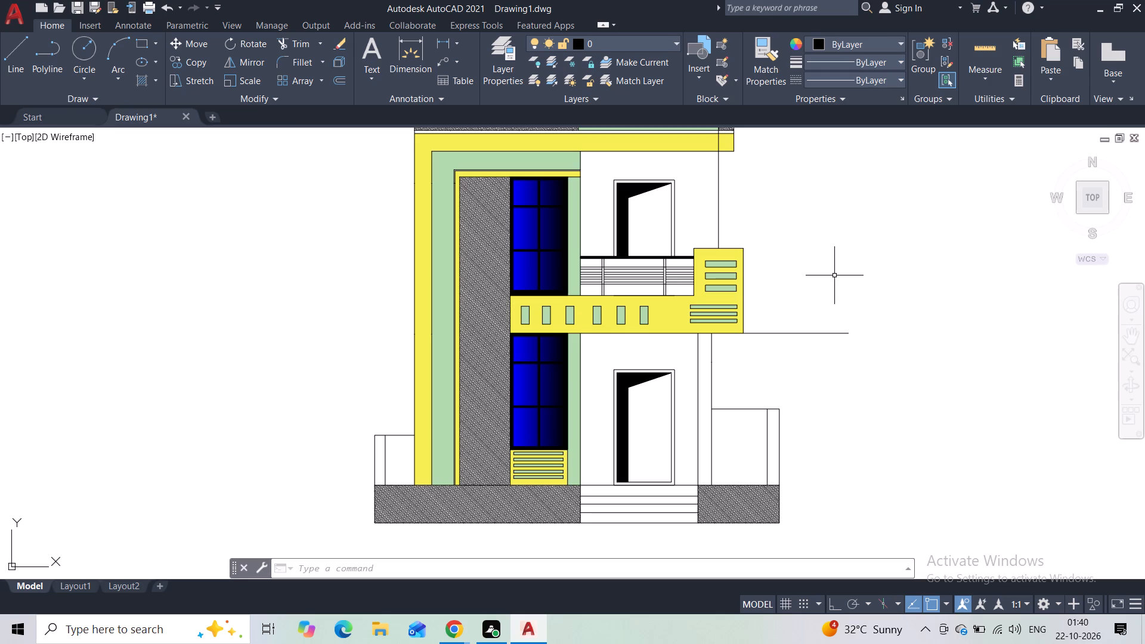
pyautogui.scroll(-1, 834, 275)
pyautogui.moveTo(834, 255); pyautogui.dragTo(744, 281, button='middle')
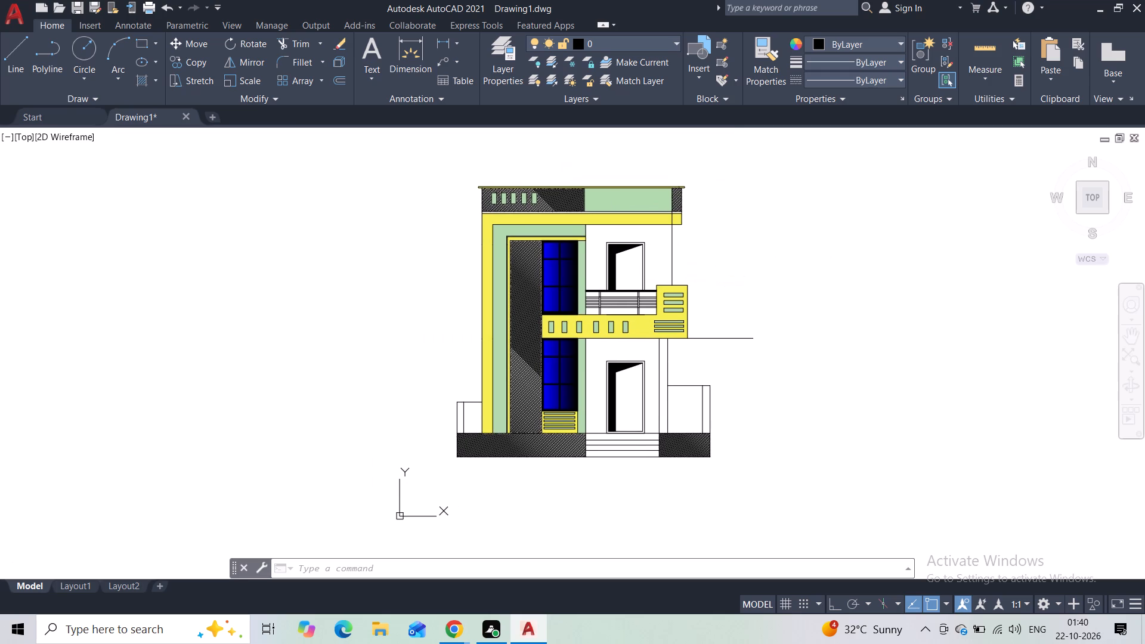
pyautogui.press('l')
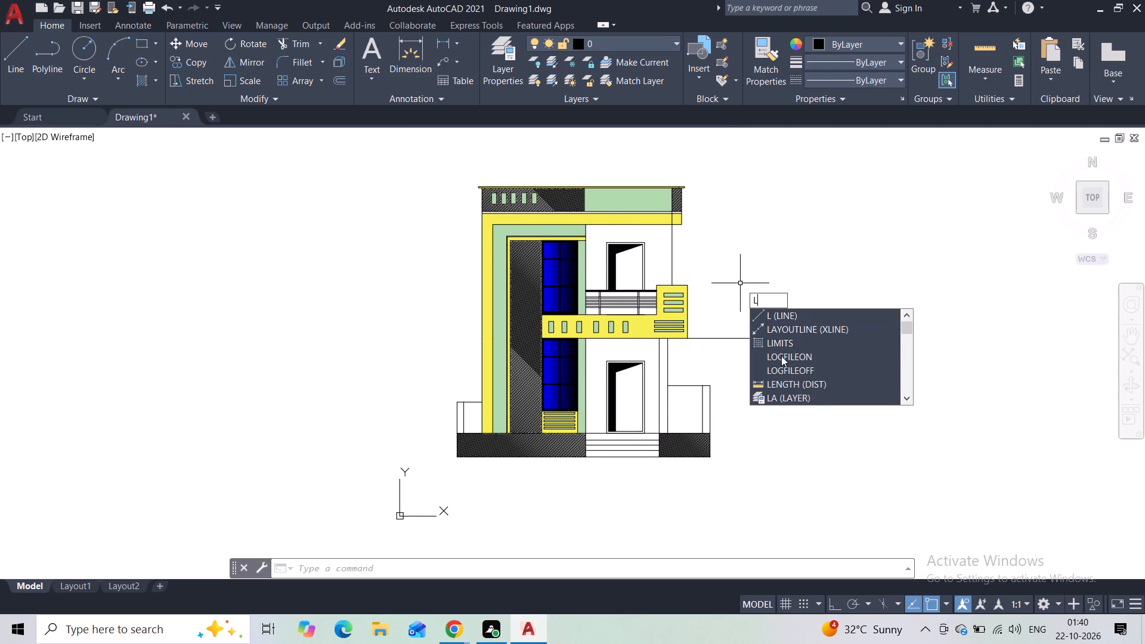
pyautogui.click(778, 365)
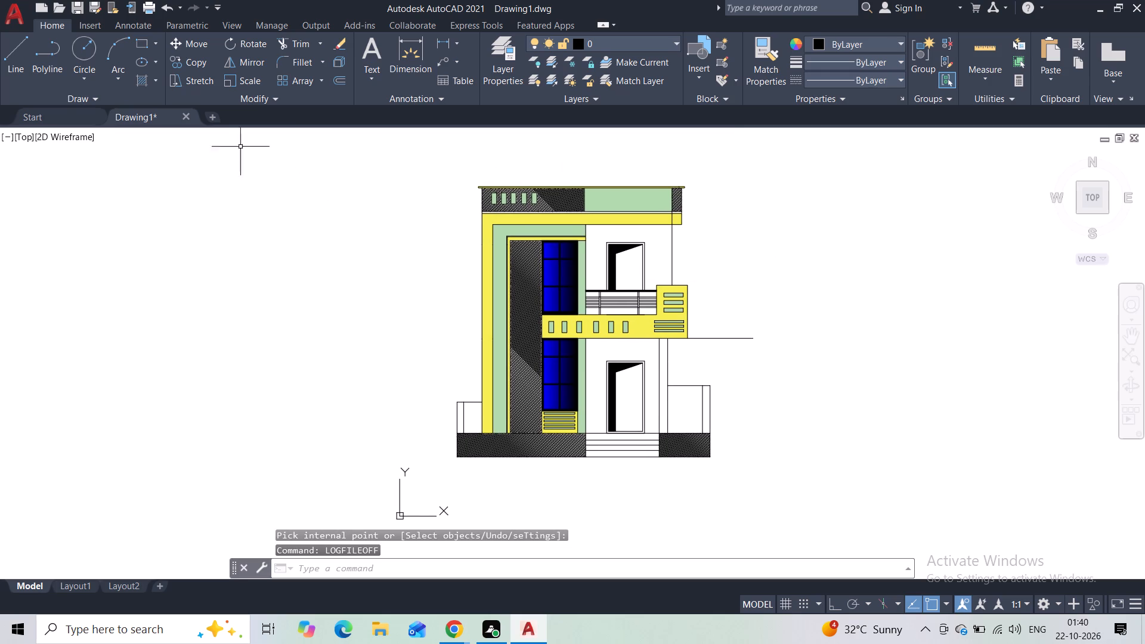
# Save the drawing as Drawing7 in the Part Time folder.
pyautogui.click(94, 10)
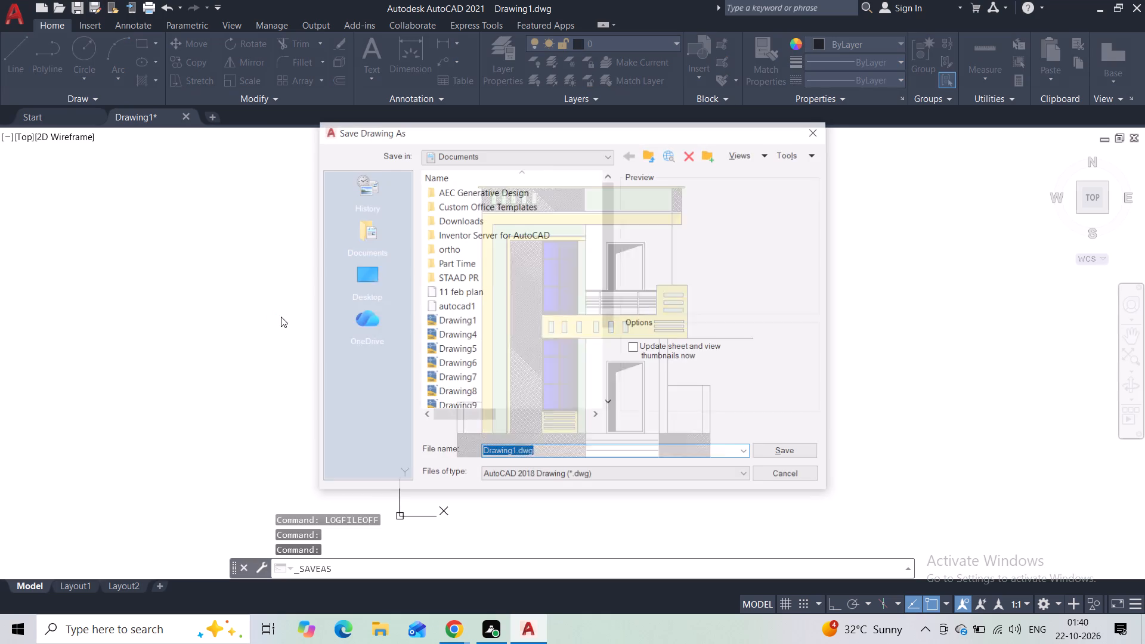
pyautogui.doubleClick(470, 264)
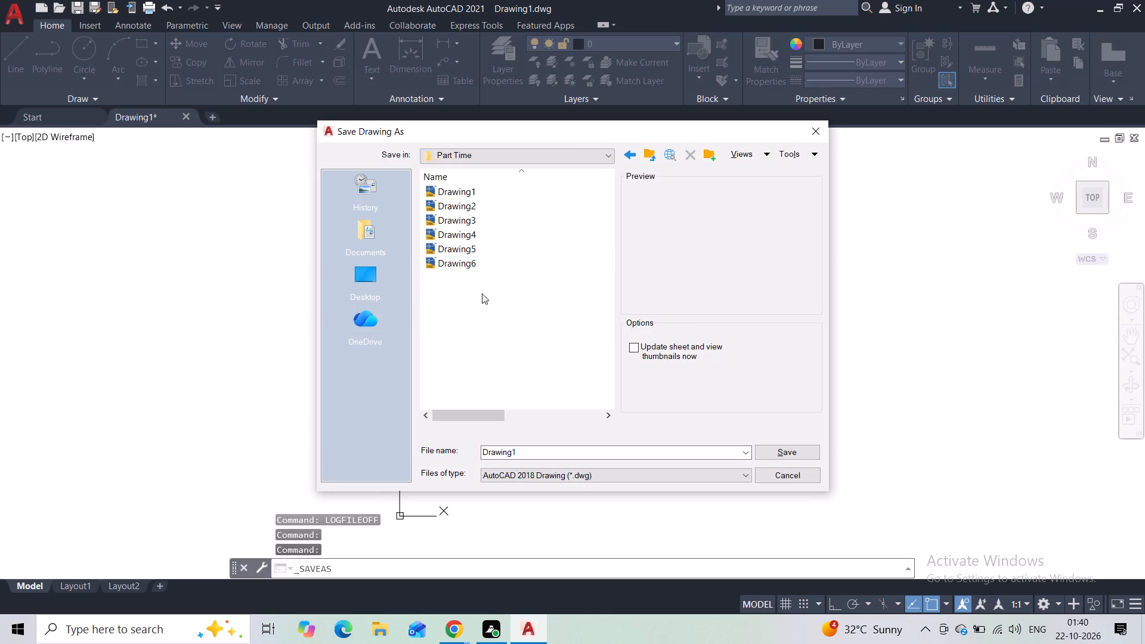
pyautogui.doubleClick(533, 455)
pyautogui.click(533, 455)
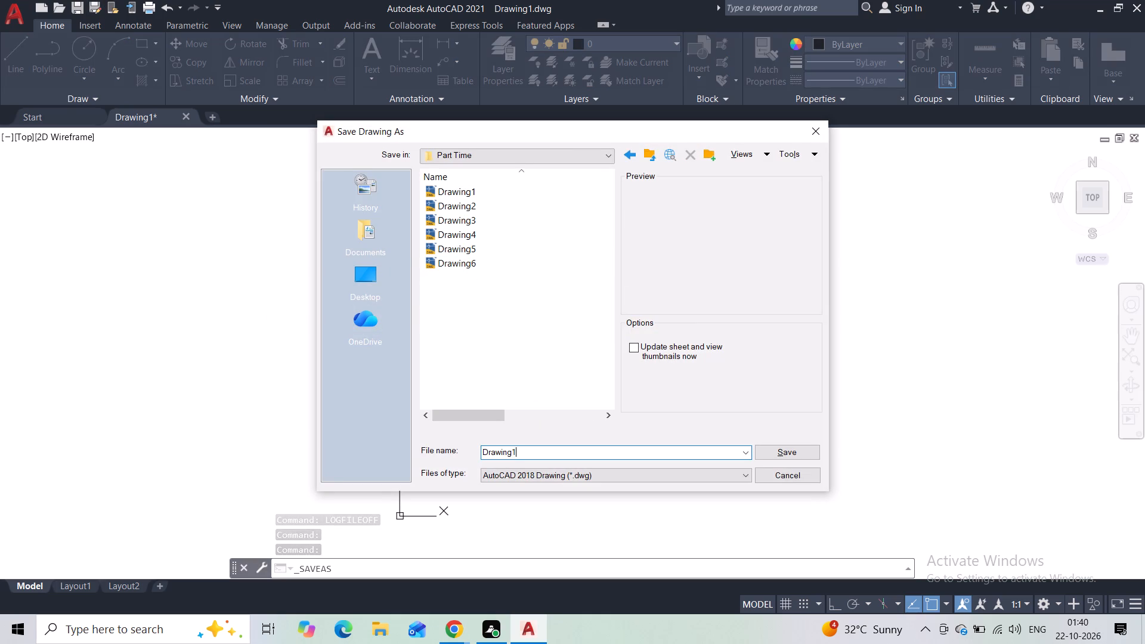
pyautogui.press('BackSpace')
pyautogui.press('7')
pyautogui.press('Return')
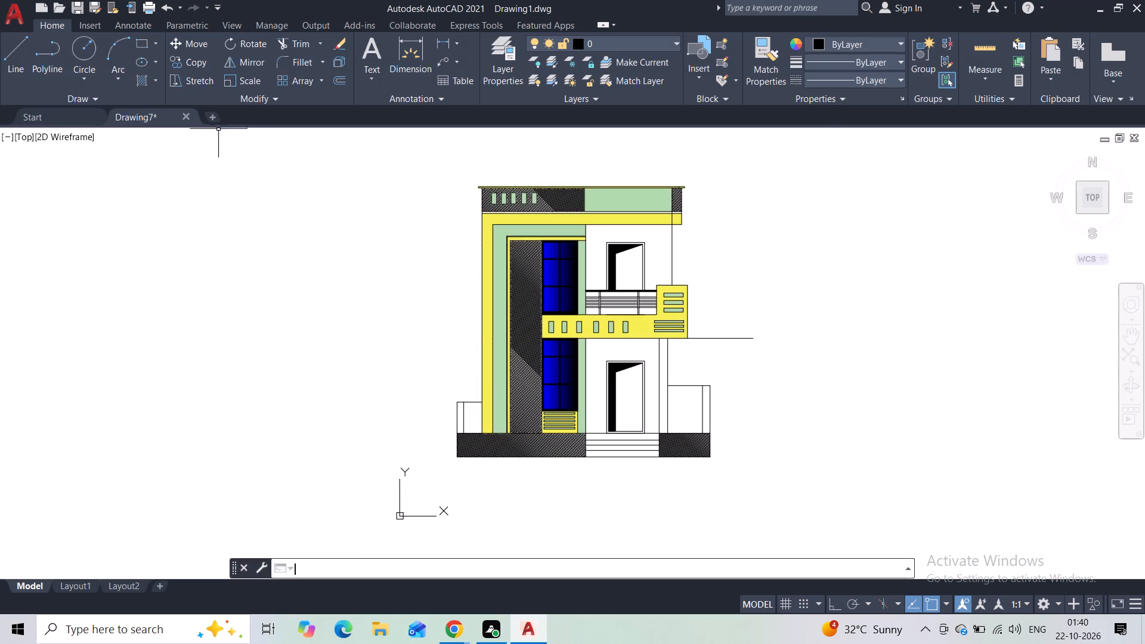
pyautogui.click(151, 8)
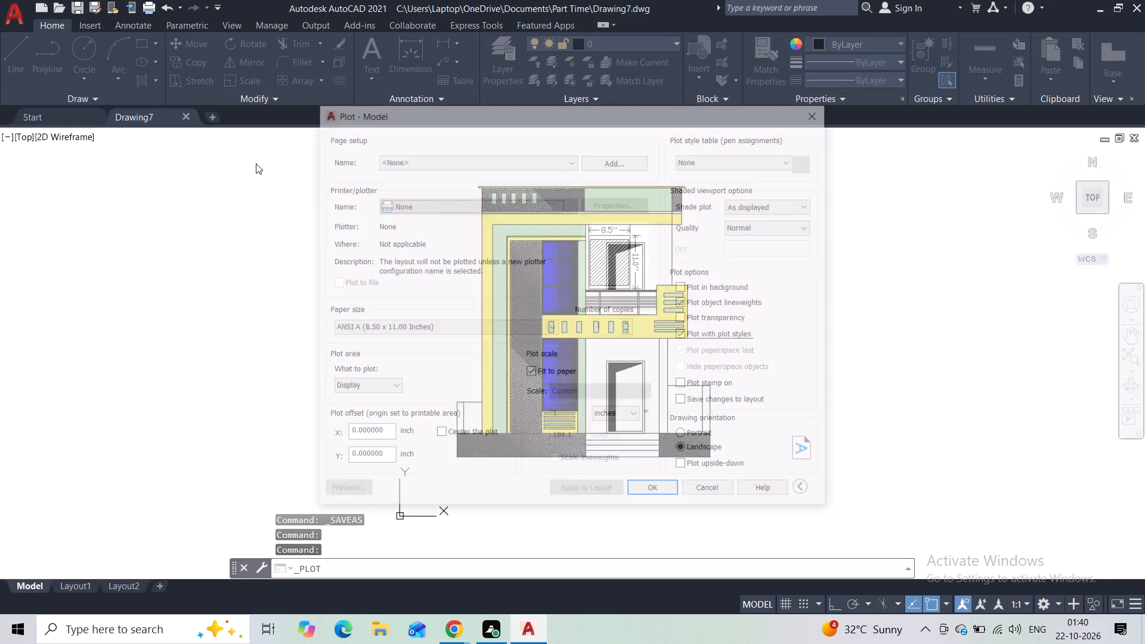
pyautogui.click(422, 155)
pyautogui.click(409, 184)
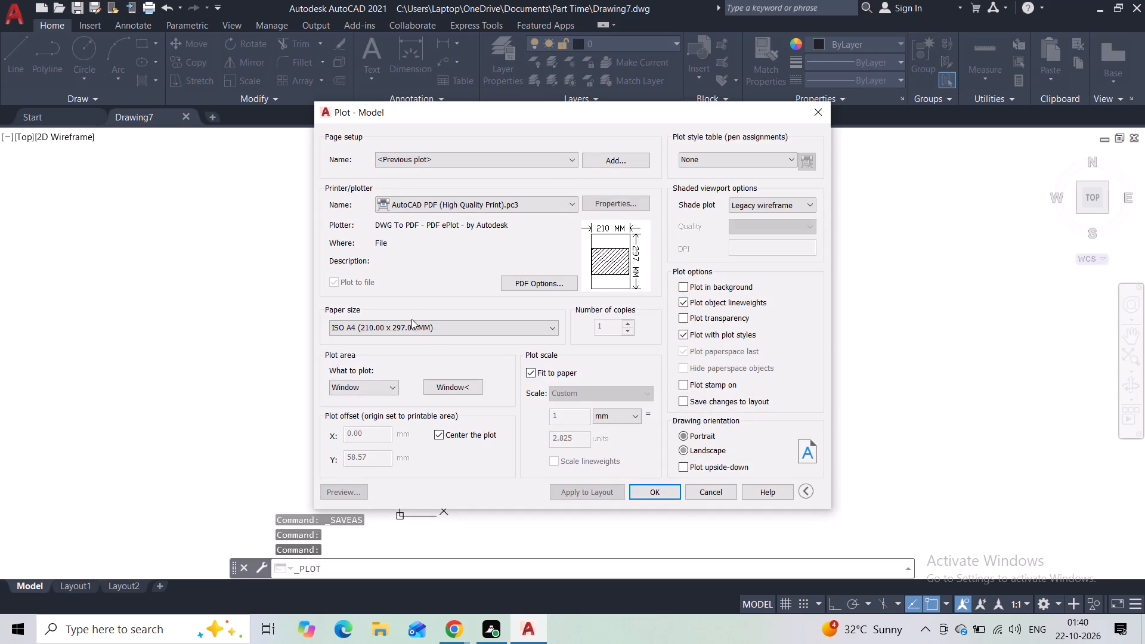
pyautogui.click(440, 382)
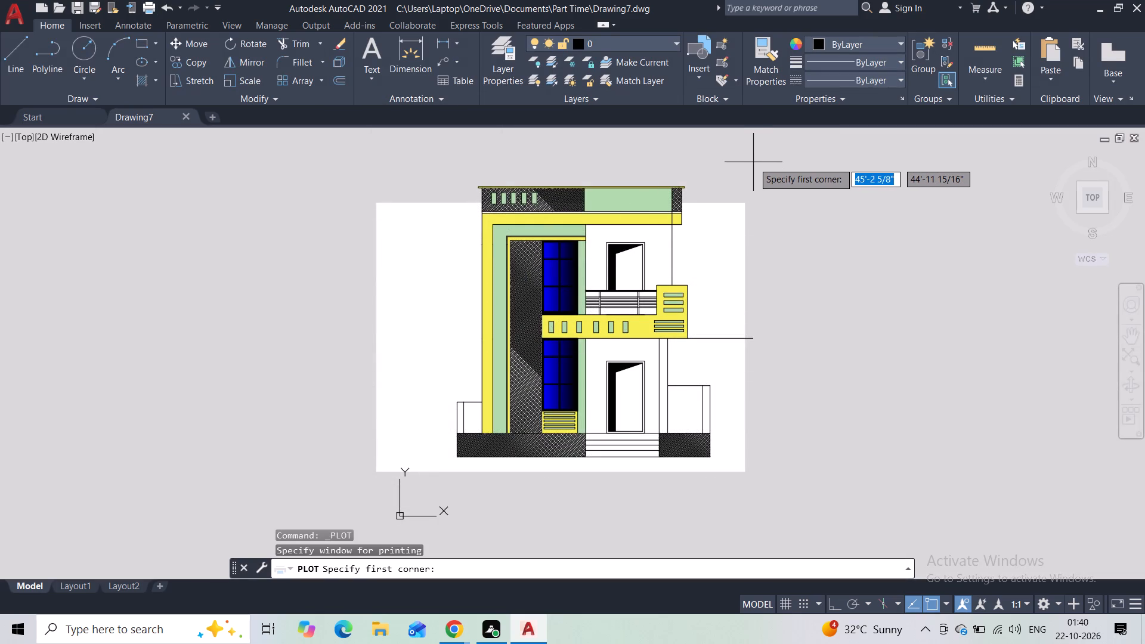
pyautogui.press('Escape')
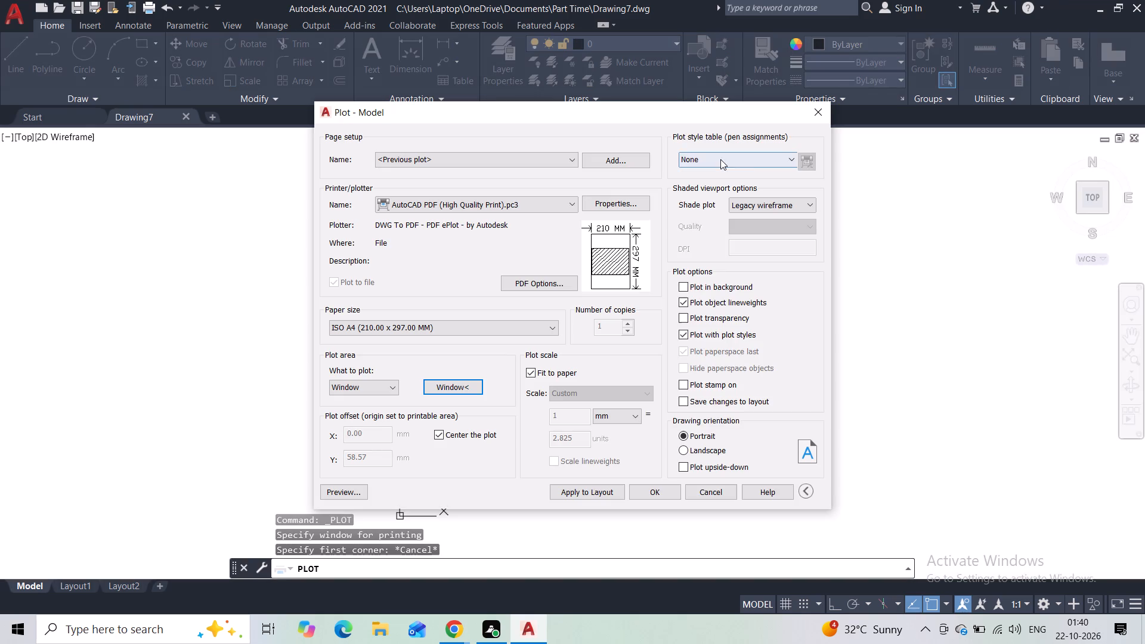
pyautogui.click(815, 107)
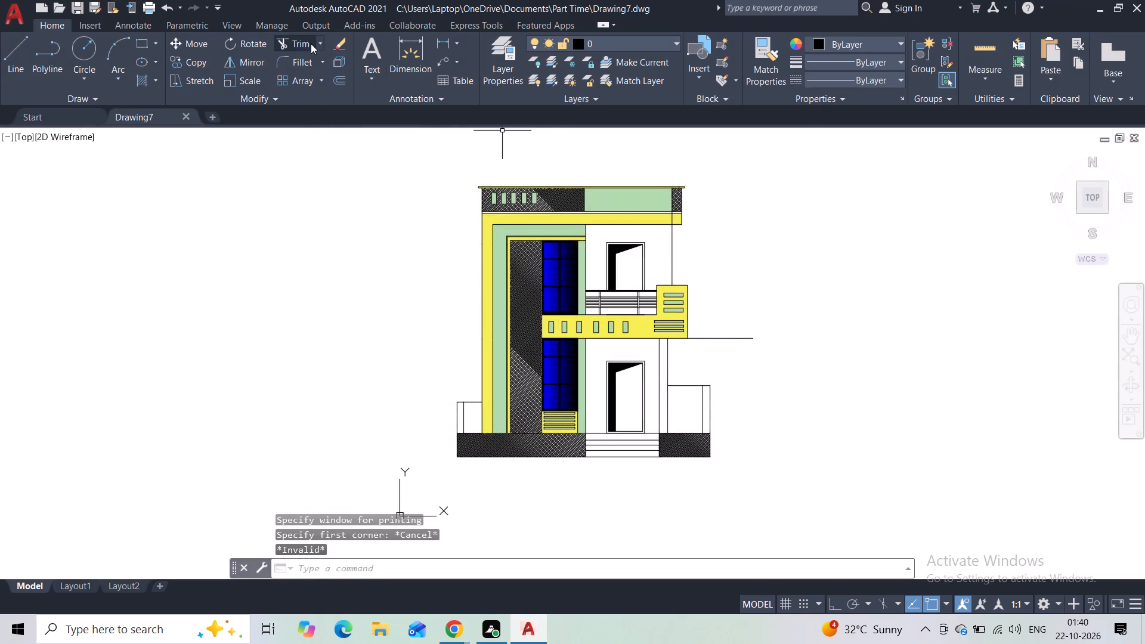
# Trim off the stray horizontal line extending beyond the right end of the yellow balcony band.
pyautogui.click(289, 40)
pyautogui.moveTo(735, 323); pyautogui.dragTo(728, 342)
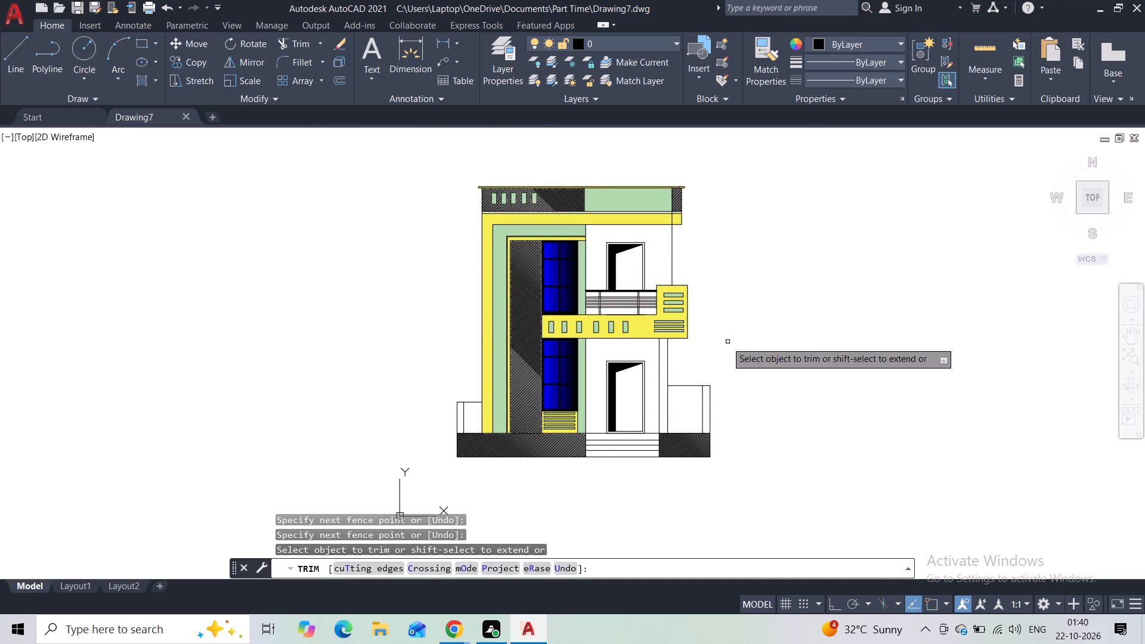
pyautogui.press('Escape')
# Set up the plot with the <Previous plot> page setup and a plot window around the whole elevation, and preview it.
pyautogui.click(144, 10)
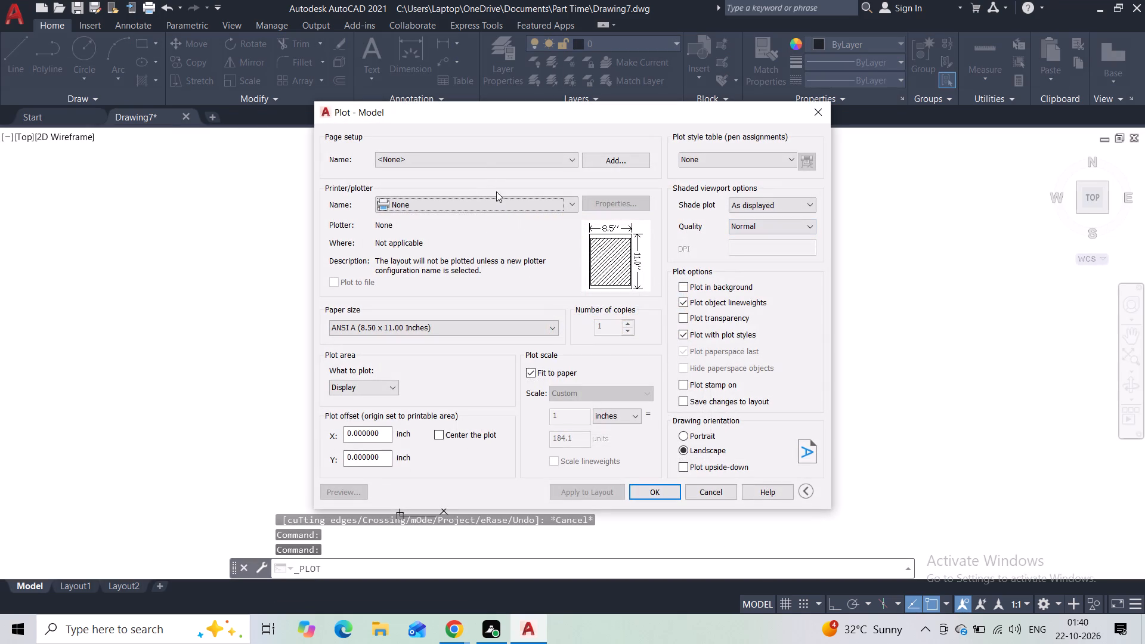
pyautogui.click(472, 162)
pyautogui.click(441, 184)
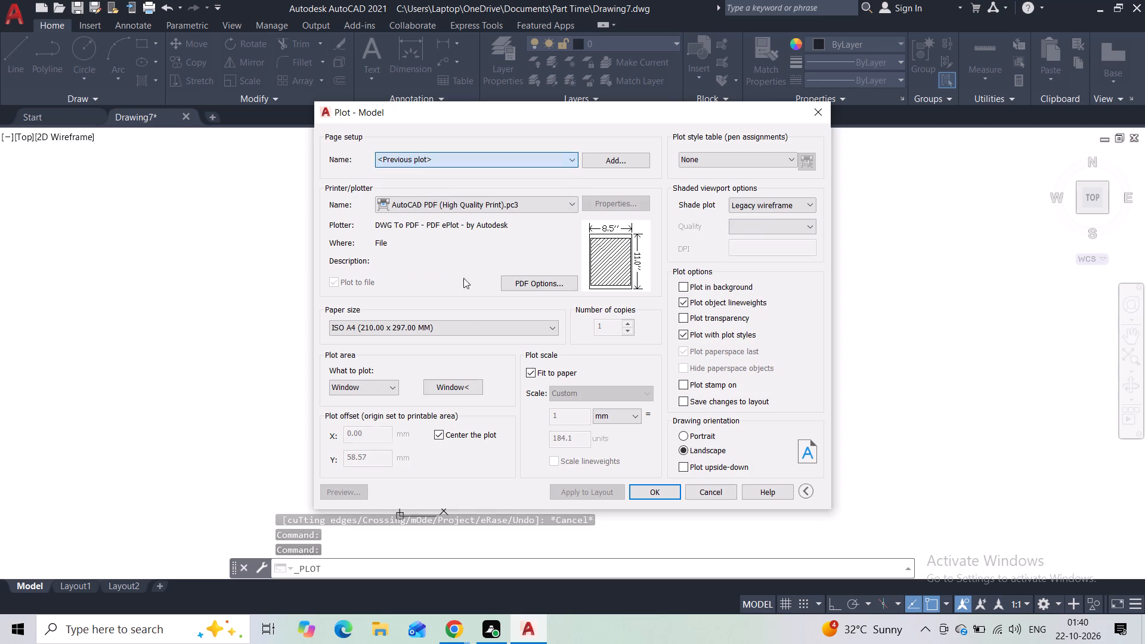
pyautogui.click(463, 392)
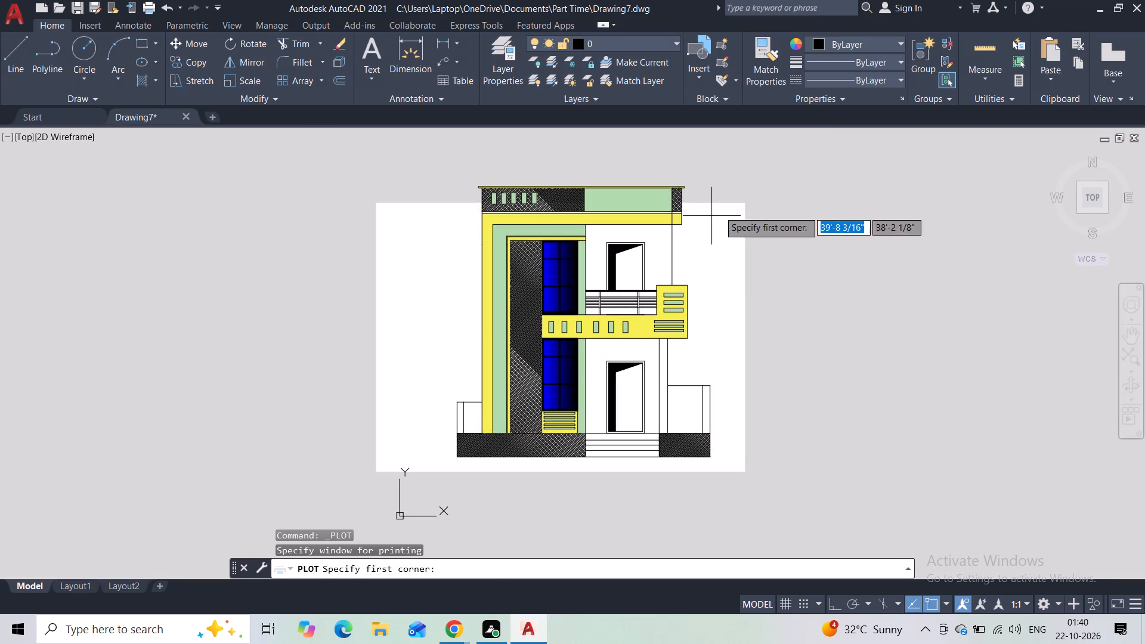
pyautogui.click(744, 174)
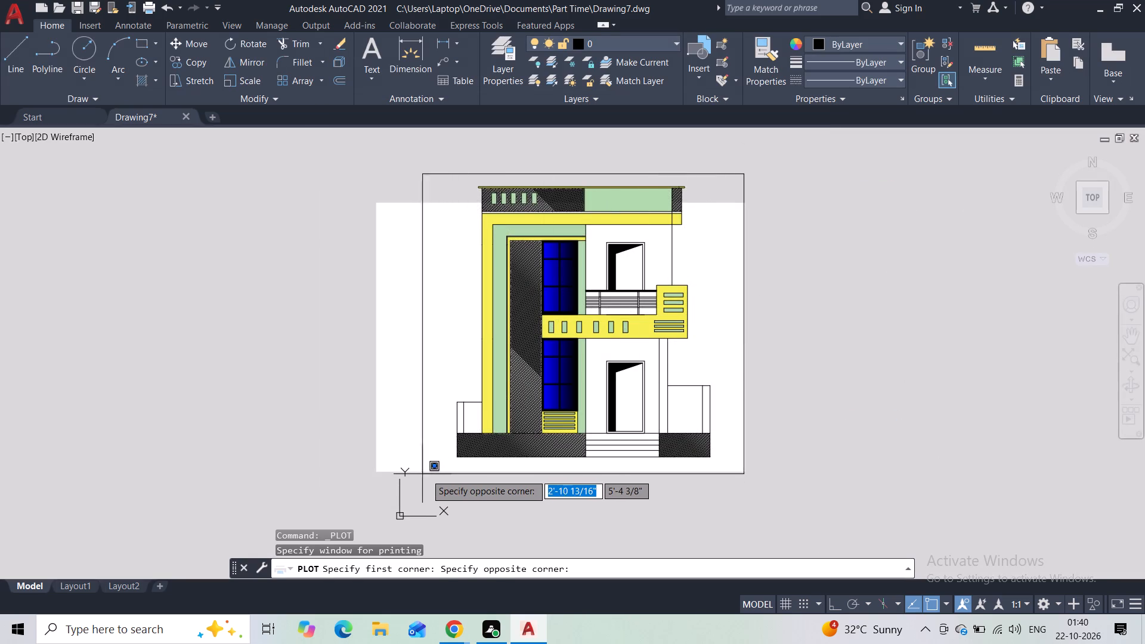
pyautogui.click(426, 474)
pyautogui.click(358, 490)
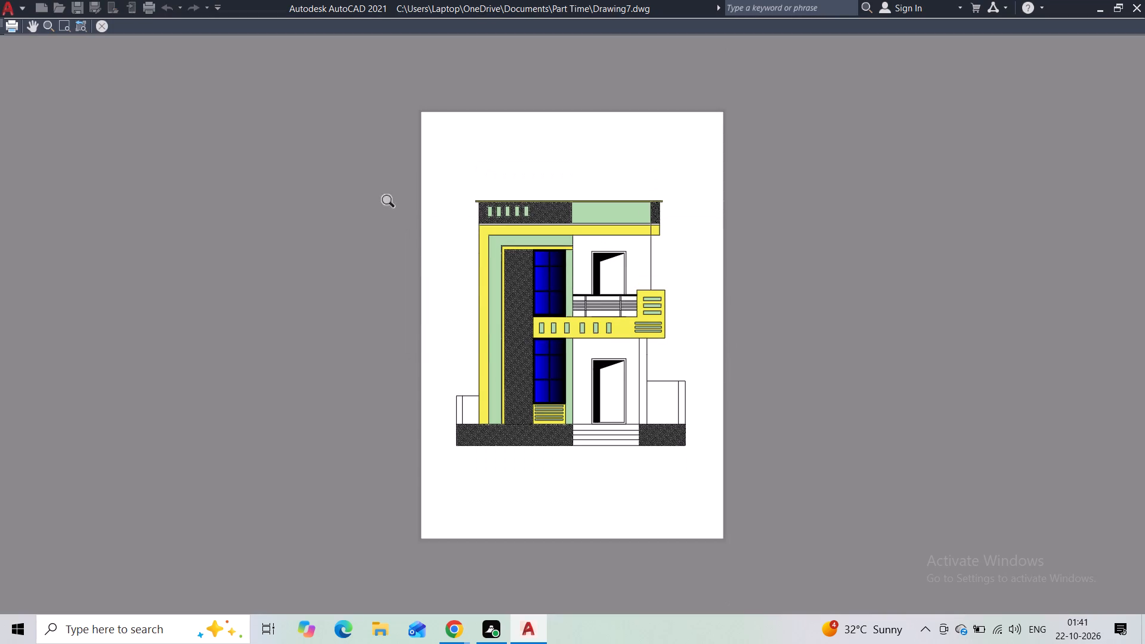
pyautogui.click(104, 25)
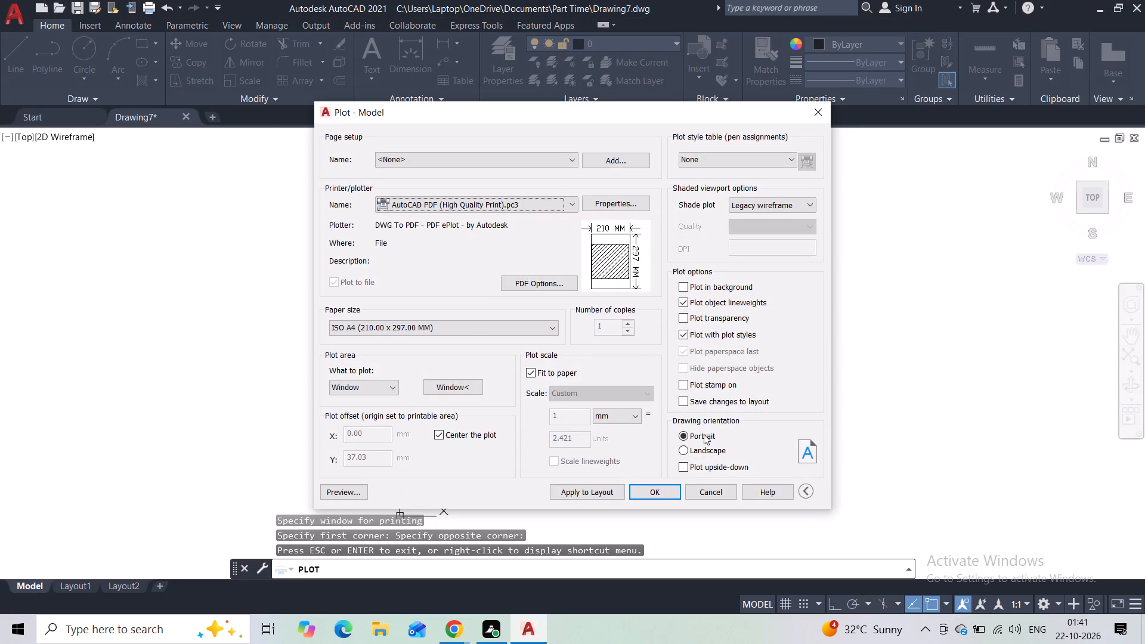
# Plot the elevation to Drawing7-Model.pdf in the Part Time folder and close the PDF that opens.
pyautogui.click(654, 494)
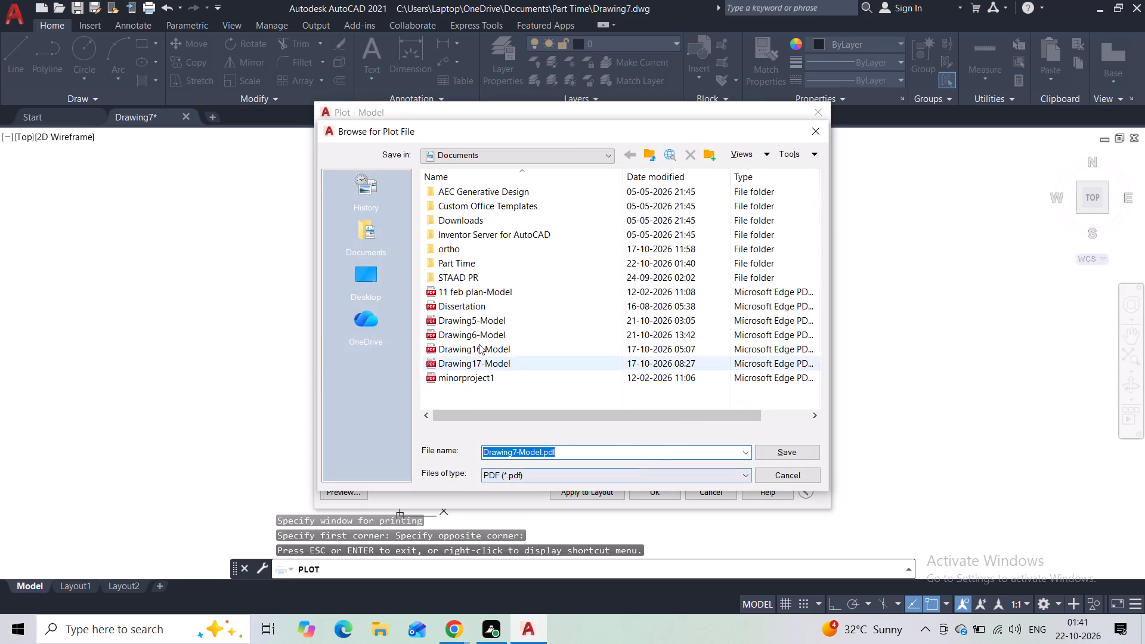
pyautogui.doubleClick(462, 267)
pyautogui.click(779, 453)
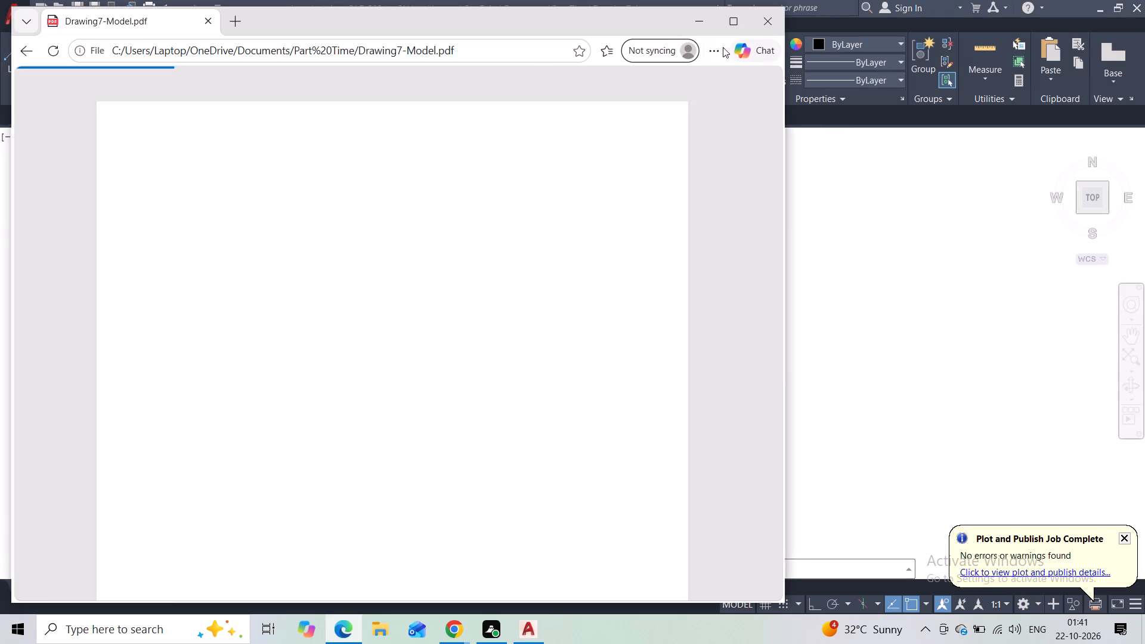
pyautogui.click(763, 23)
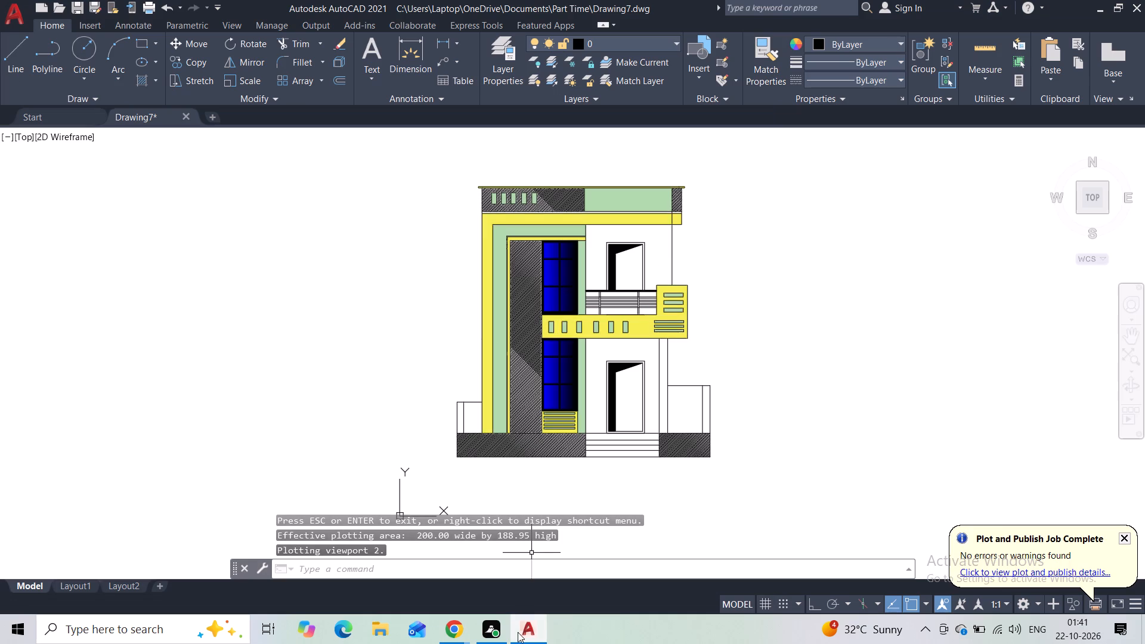